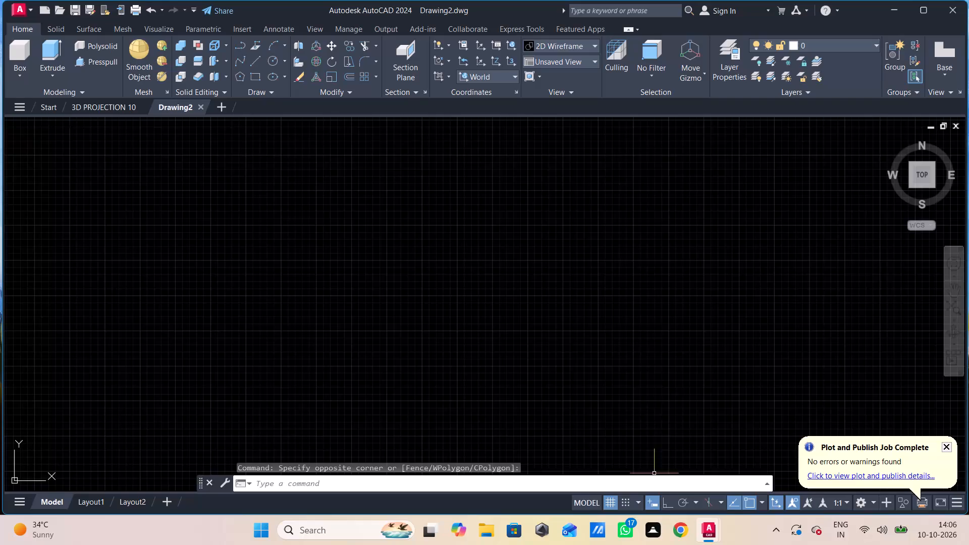
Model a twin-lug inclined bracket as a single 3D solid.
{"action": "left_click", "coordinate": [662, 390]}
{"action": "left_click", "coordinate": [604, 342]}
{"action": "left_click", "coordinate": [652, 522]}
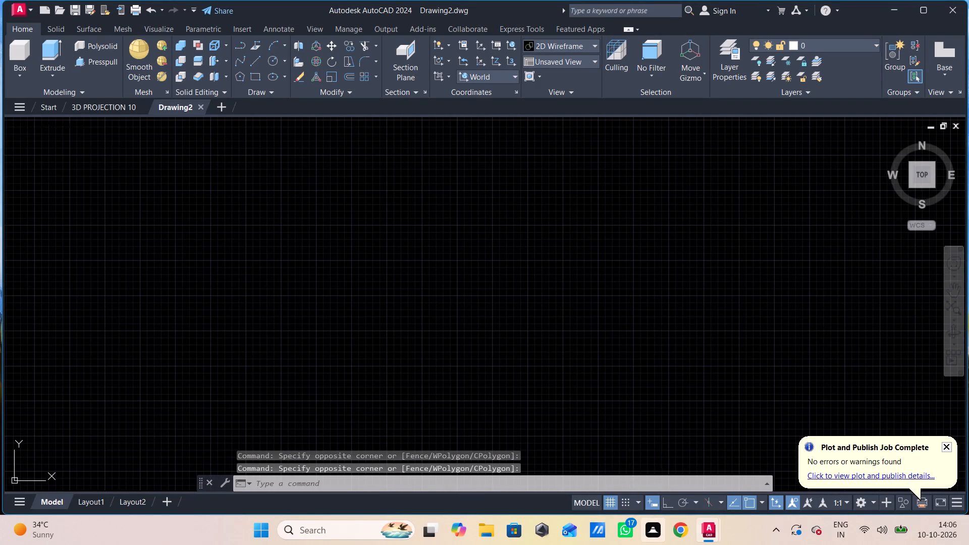
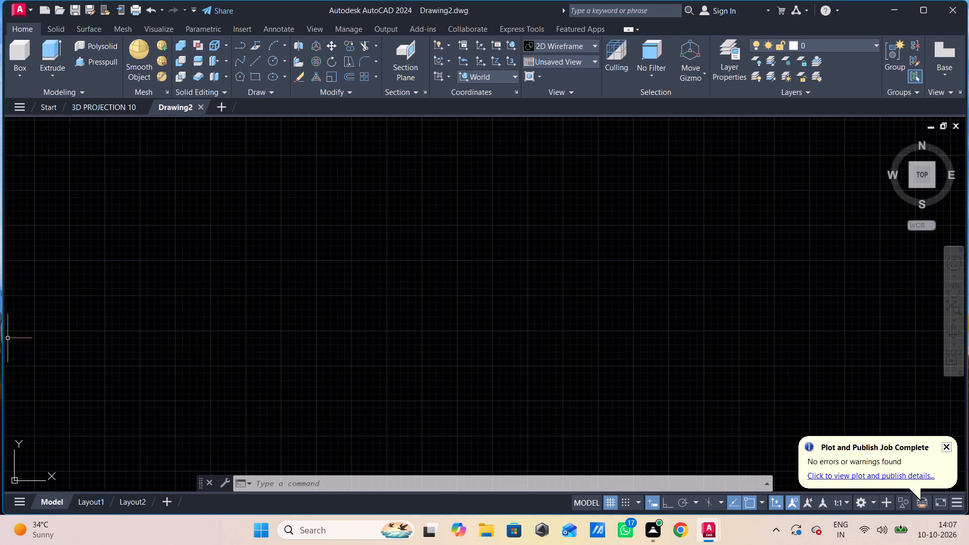
Switch the empty drawing to the Front view.
{"action": "left_click", "coordinate": [19, 119]}
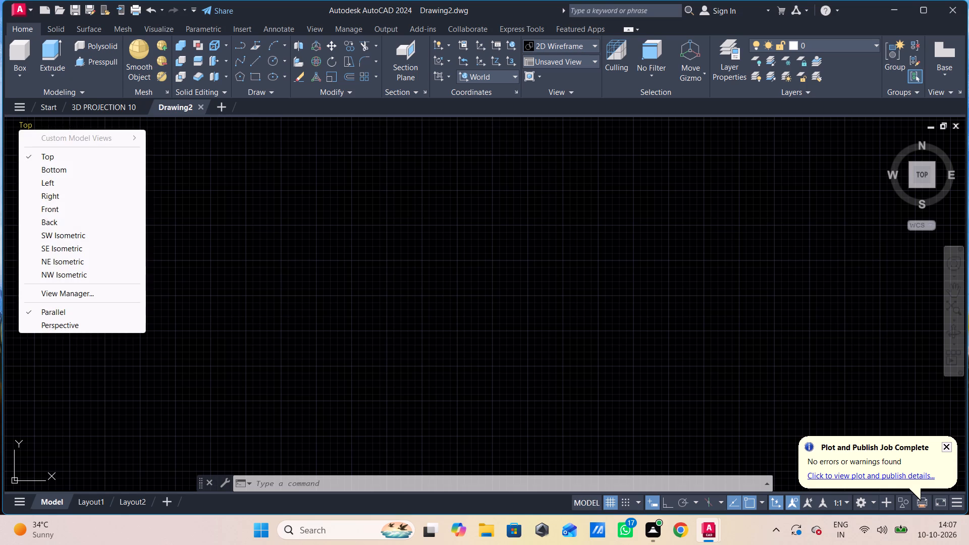
{"action": "left_click", "coordinate": [44, 213]}
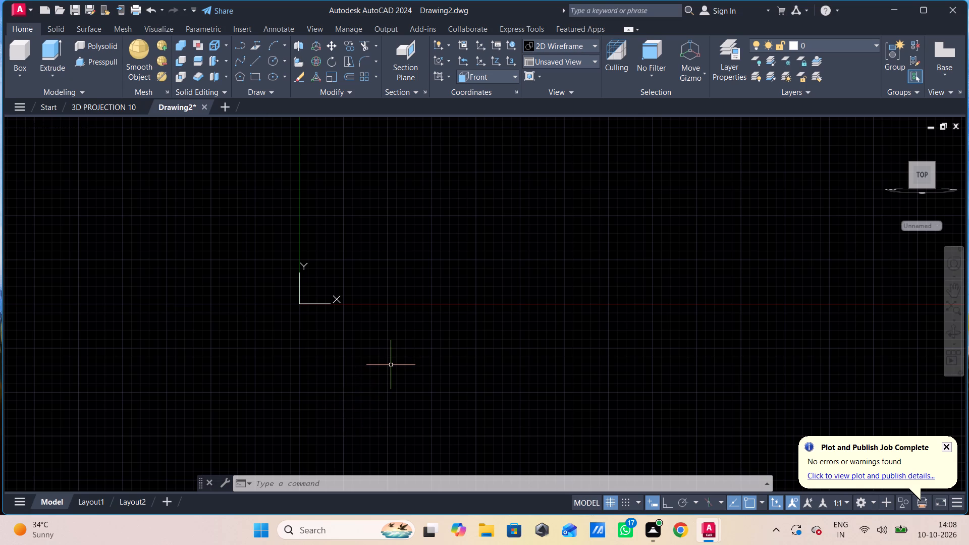
Draw a horizontal line 180 units long with Ortho on, starting slightly below and to the right of the origin.
{"action": "key", "text": "l"}
{"action": "key", "text": "Return"}
{"action": "left_click", "coordinate": [361, 312]}
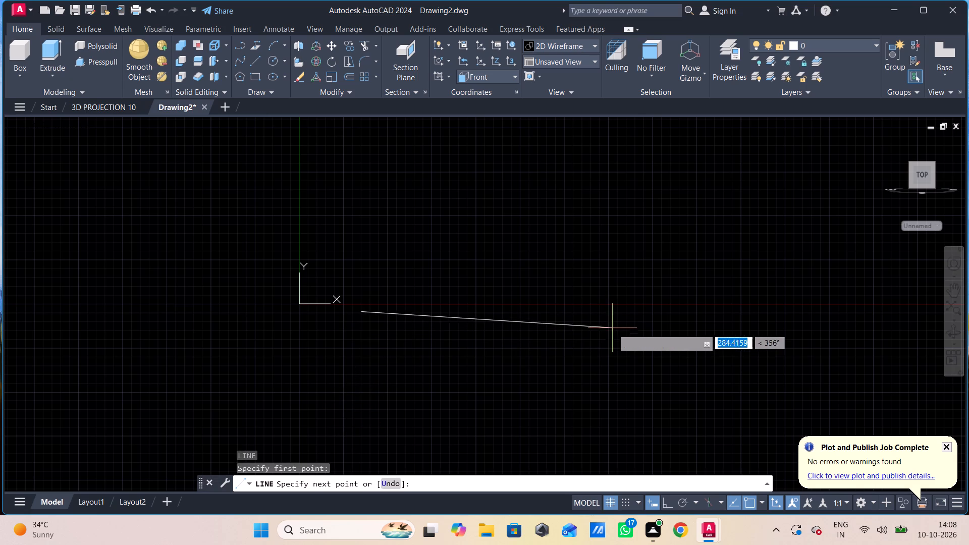
{"action": "left_click", "coordinate": [668, 496]}
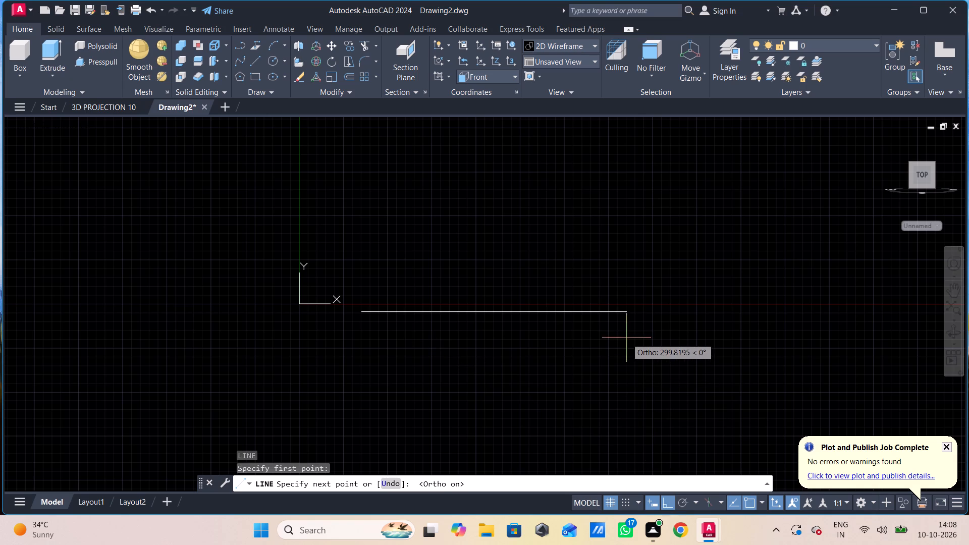
{"action": "type", "text": "180"}
{"action": "key", "text": "Return"}
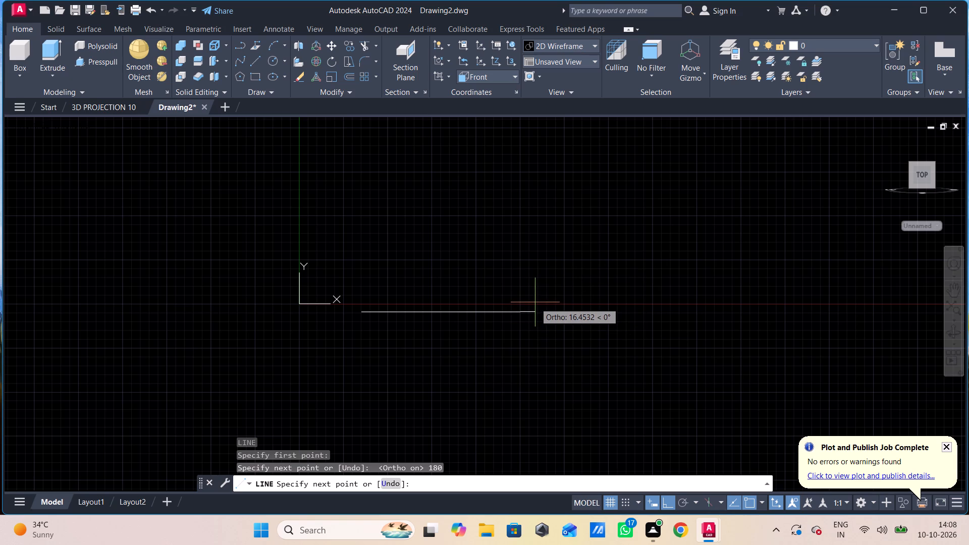
{"action": "key", "text": "Escape"}
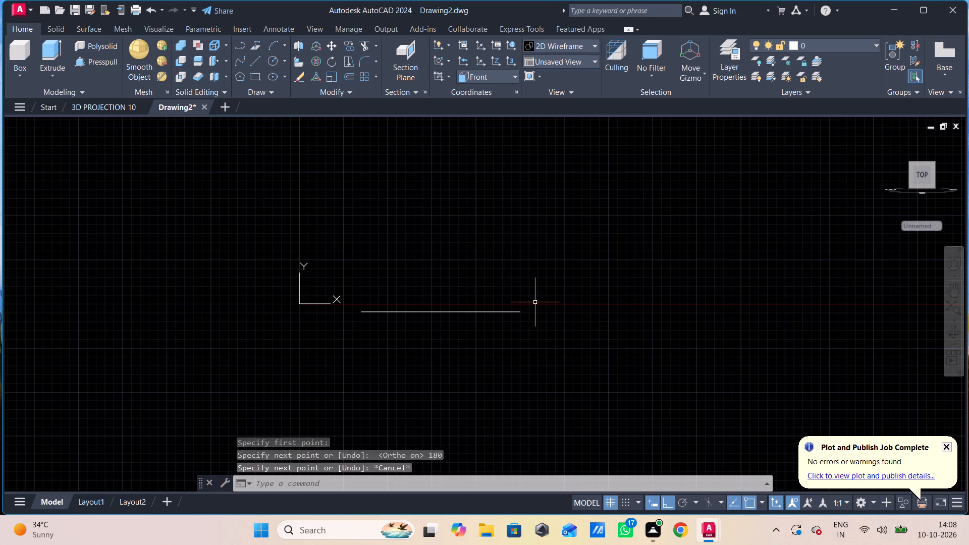
Draw a circle of radius 20 centred on the left endpoint of the 180-unit line.
{"action": "type", "text": "C"}
{"action": "key", "text": "space"}
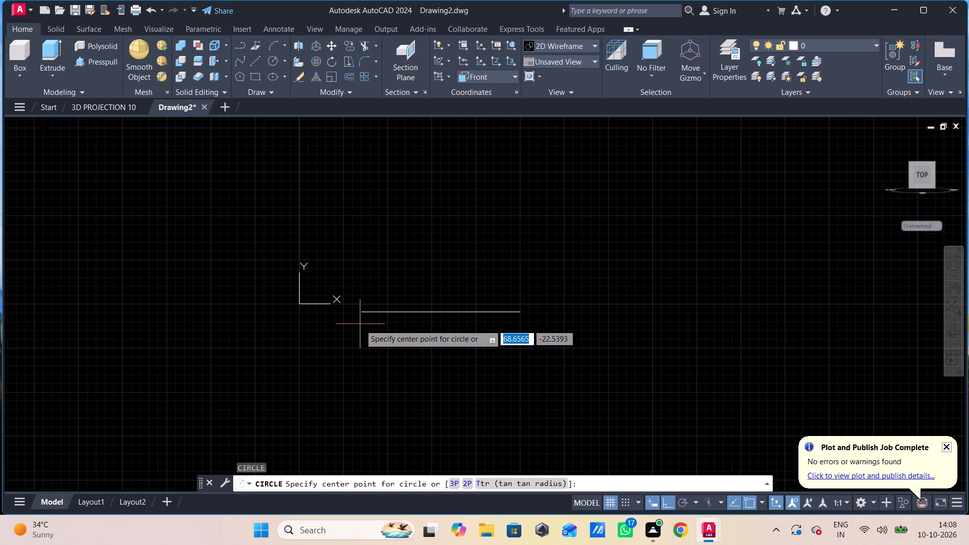
{"action": "left_click", "coordinate": [358, 310]}
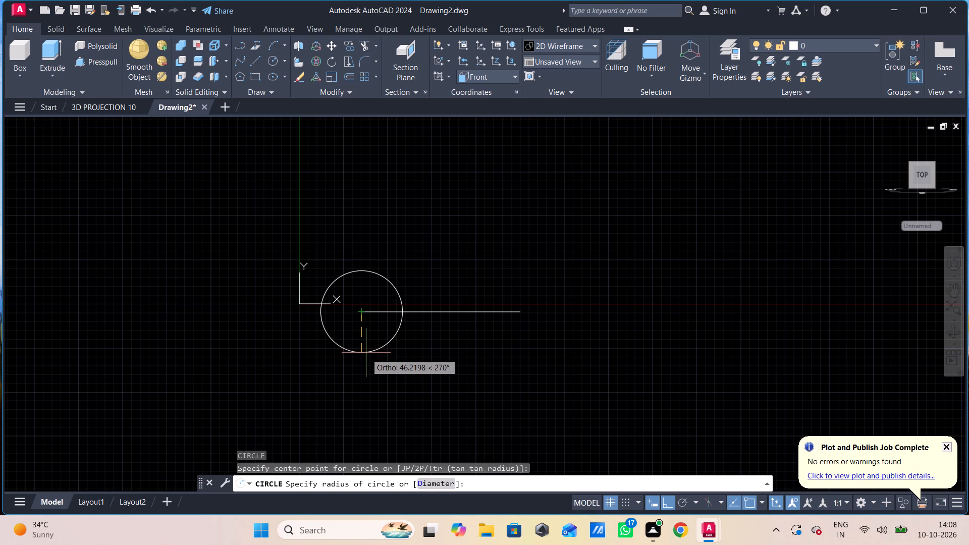
{"action": "type", "text": "20"}
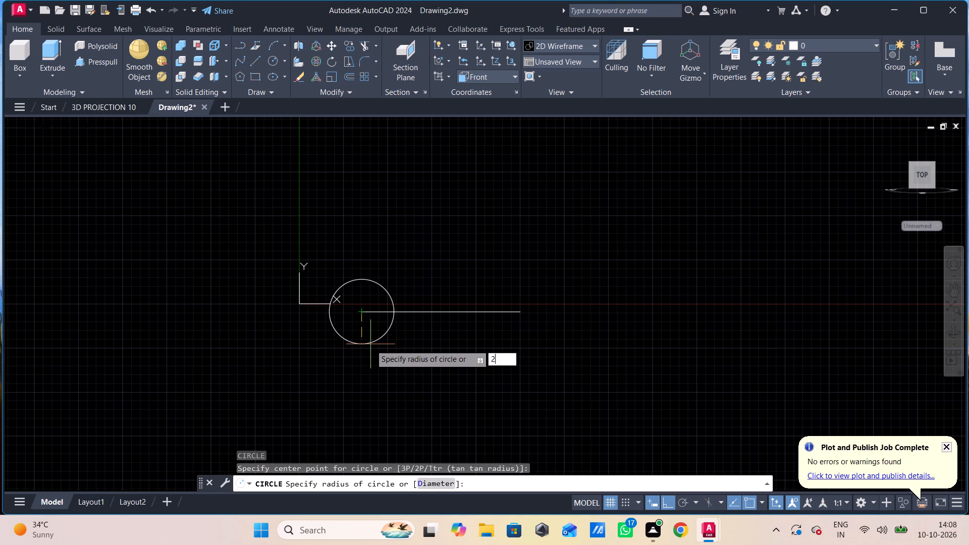
{"action": "key", "text": "Return"}
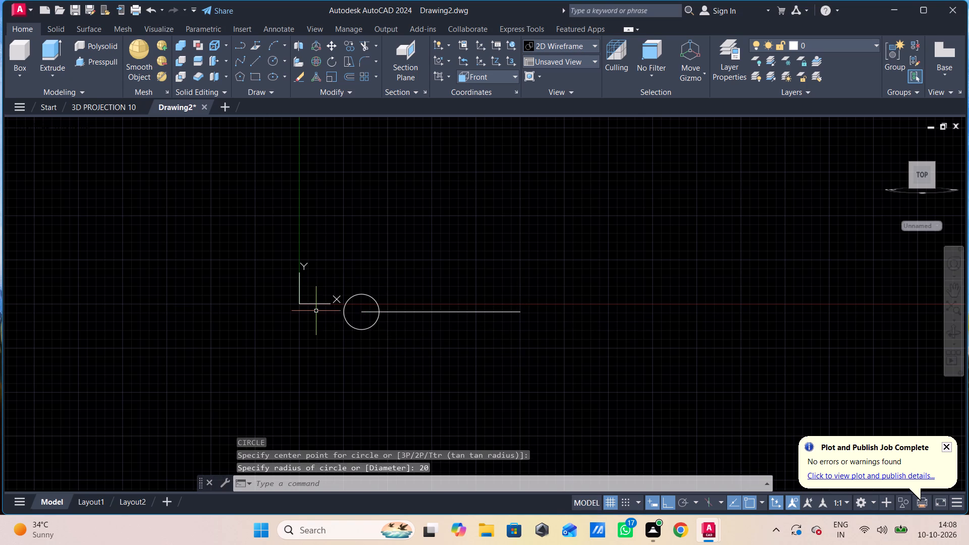
Draw a concentric circle of radius 8 inside the radius 20 circle.
{"action": "type", "text": "C"}
{"action": "key", "text": "space"}
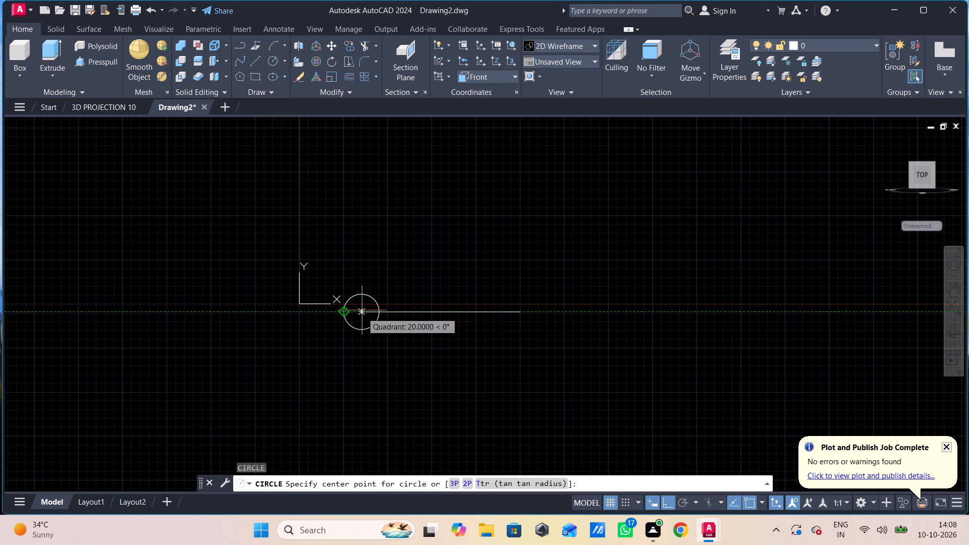
{"action": "left_click", "coordinate": [362, 312]}
{"action": "key", "text": "8"}
{"action": "key", "text": "Return"}
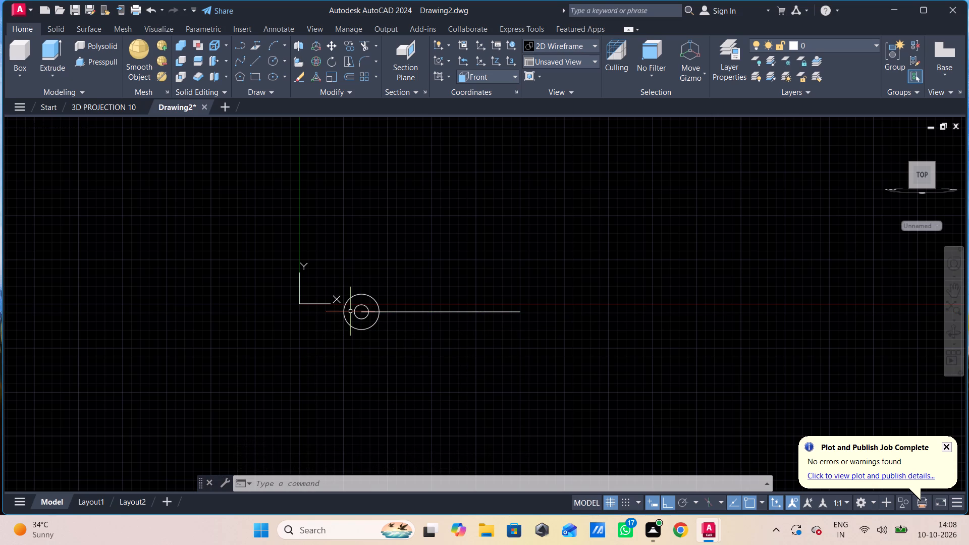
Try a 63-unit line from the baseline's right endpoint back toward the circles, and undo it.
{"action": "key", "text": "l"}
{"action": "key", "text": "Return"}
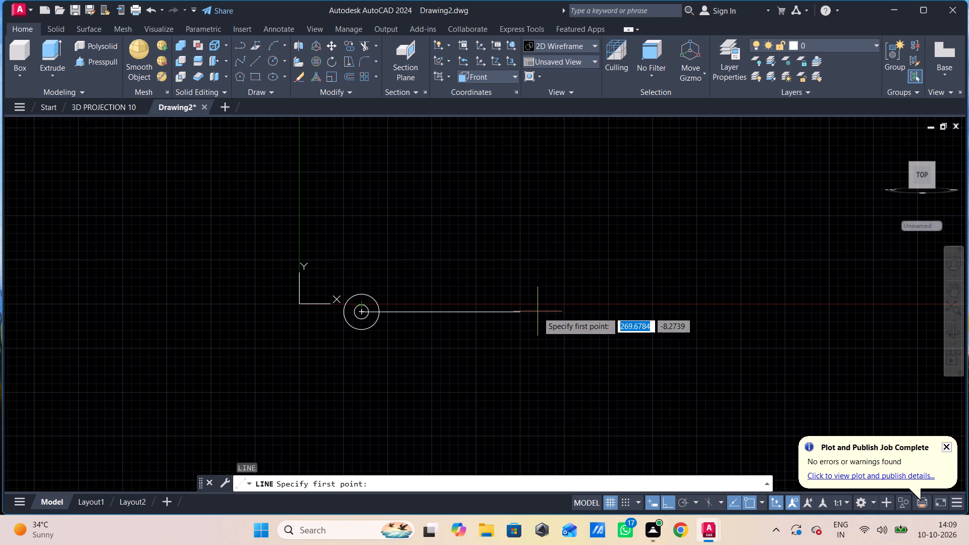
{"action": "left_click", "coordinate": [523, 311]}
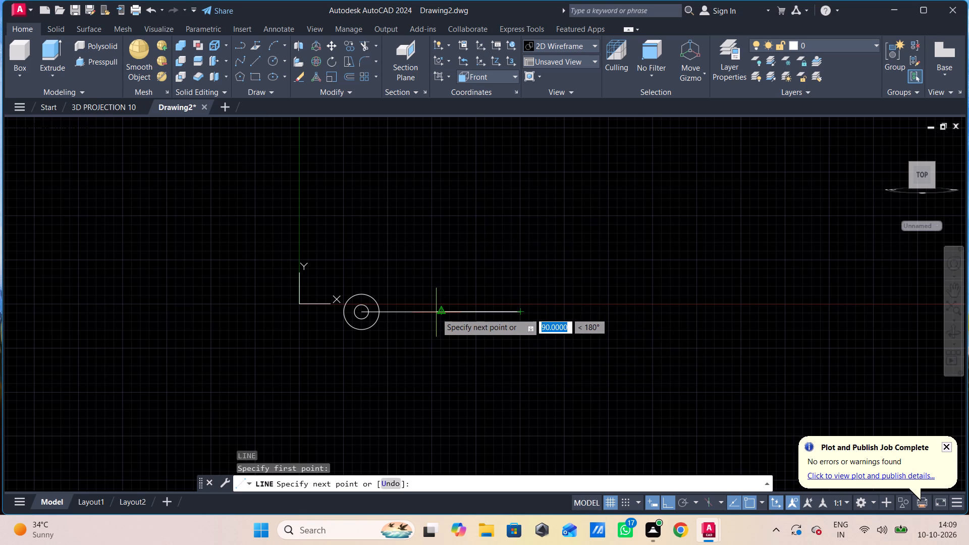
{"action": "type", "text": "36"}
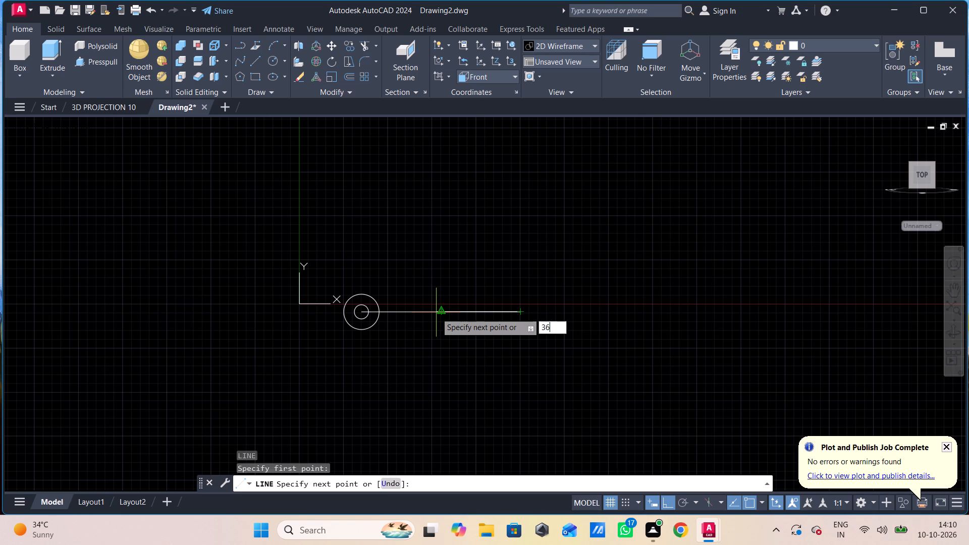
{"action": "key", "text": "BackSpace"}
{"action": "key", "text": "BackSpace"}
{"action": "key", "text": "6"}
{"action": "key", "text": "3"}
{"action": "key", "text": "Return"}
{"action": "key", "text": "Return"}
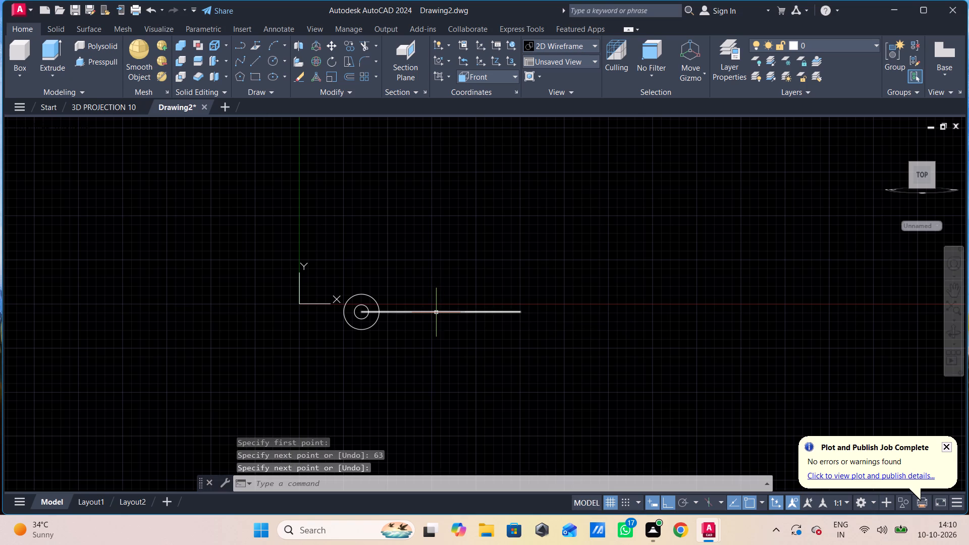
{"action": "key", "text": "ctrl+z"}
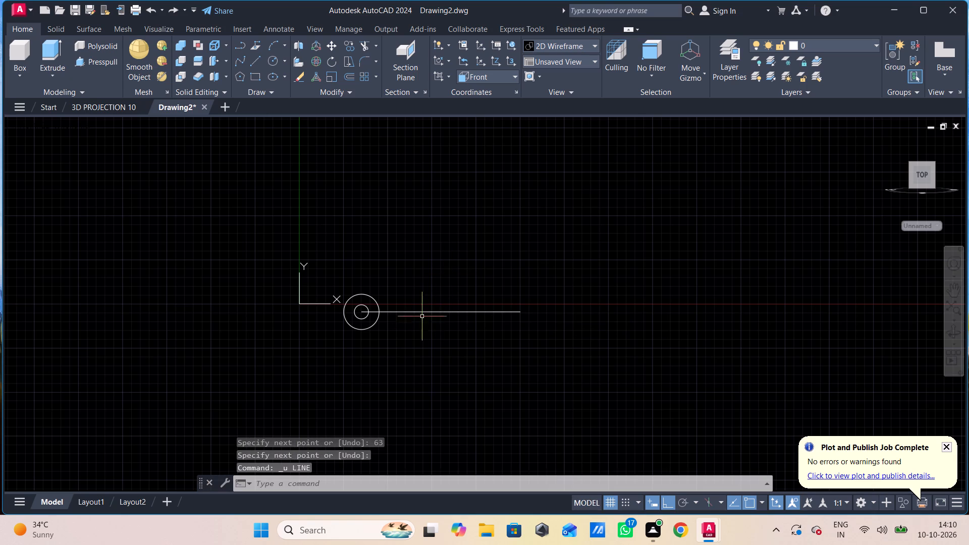
Draw connected lines from the baseline's right endpoint: 63 units left, 52 units up, and diagonally back to that endpoint.
{"action": "key", "text": "l"}
{"action": "key", "text": "Return"}
{"action": "left_click", "coordinate": [526, 311]}
{"action": "key", "text": "6"}
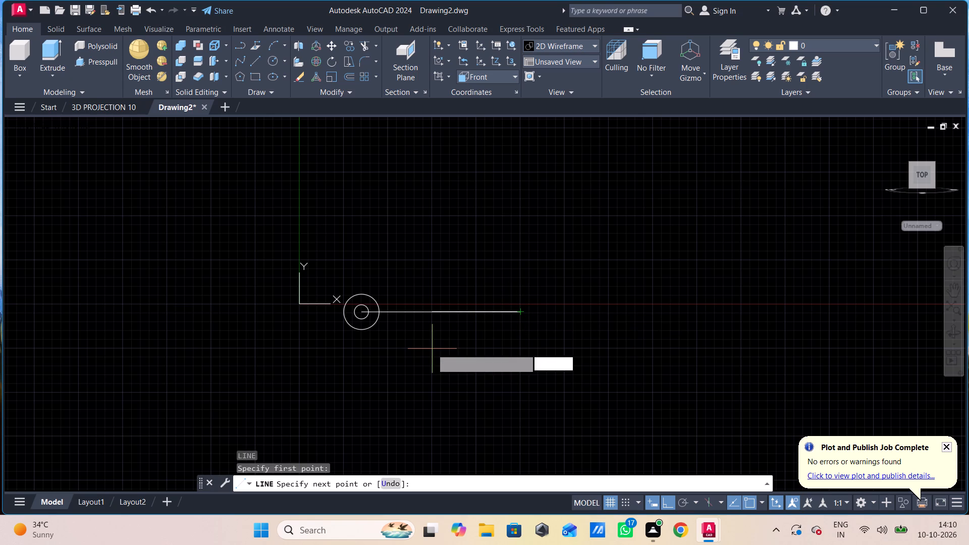
{"action": "key", "text": "3"}
{"action": "key", "text": "Return"}
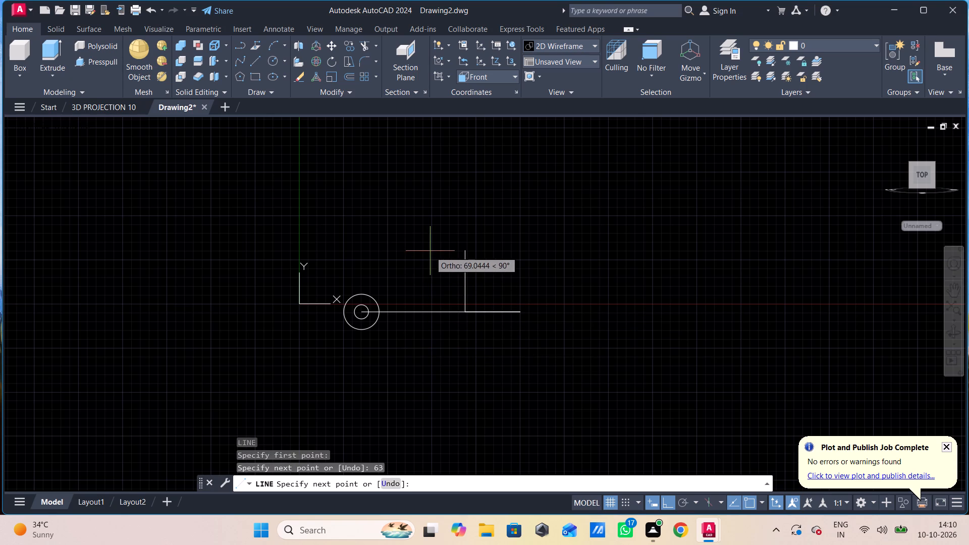
{"action": "key", "text": "2"}
{"action": "key", "text": "5"}
{"action": "key", "text": "BackSpace"}
{"action": "key", "text": "BackSpace"}
{"action": "type", "text": "52"}
{"action": "key", "text": "Return"}
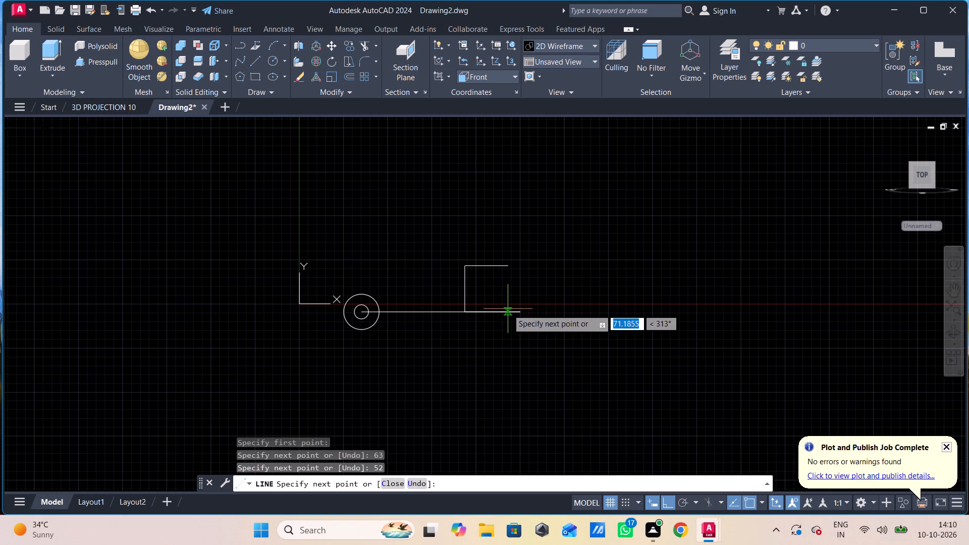
{"action": "left_click", "coordinate": [515, 309]}
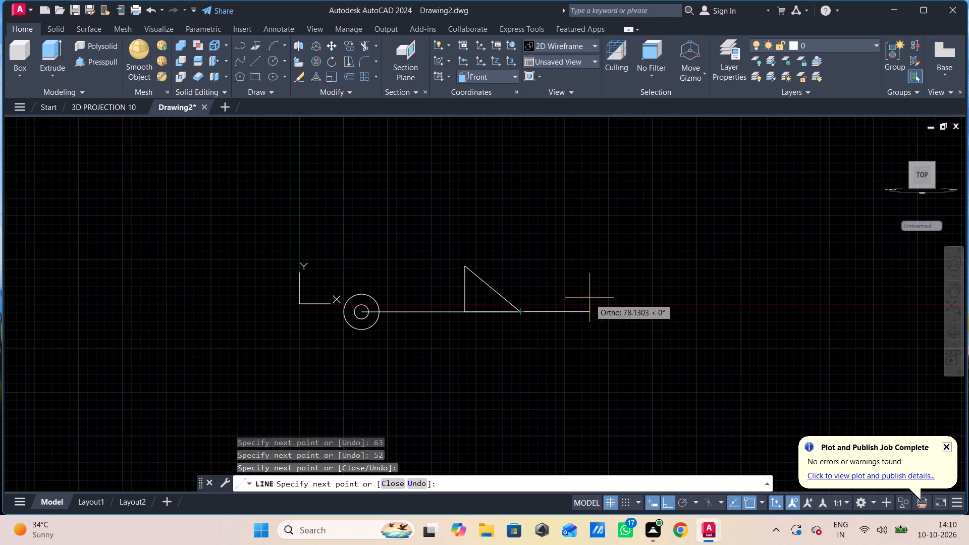
{"action": "key", "text": "Escape"}
Draw a line from the apex of the triangle to the top quadrant of the outer circle.
{"action": "key", "text": "l"}
{"action": "key", "text": "Return"}
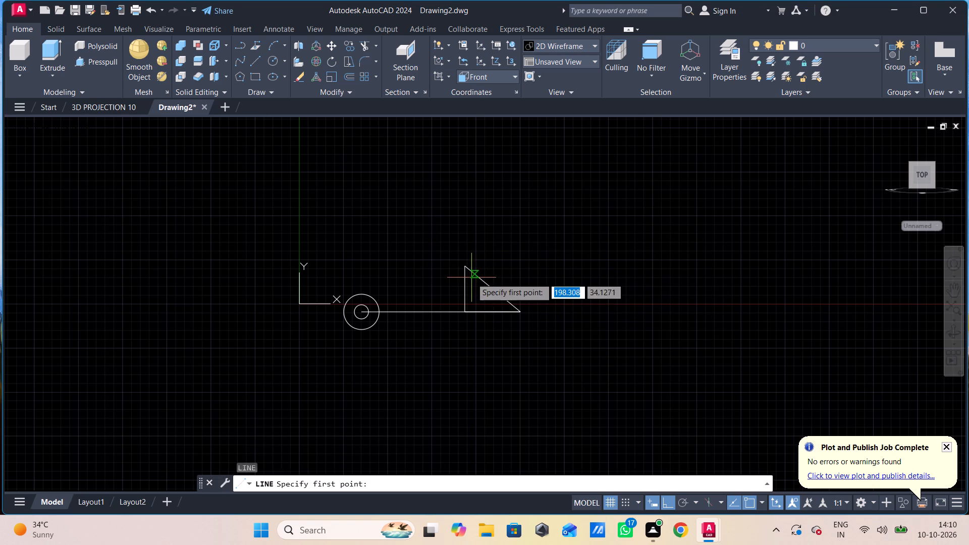
{"action": "left_click", "coordinate": [467, 266]}
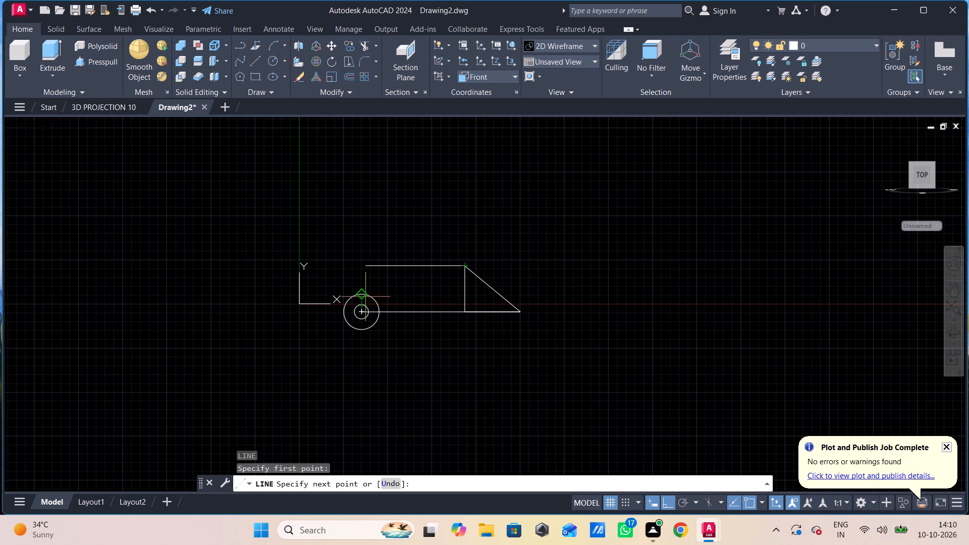
{"action": "left_click", "coordinate": [365, 297]}
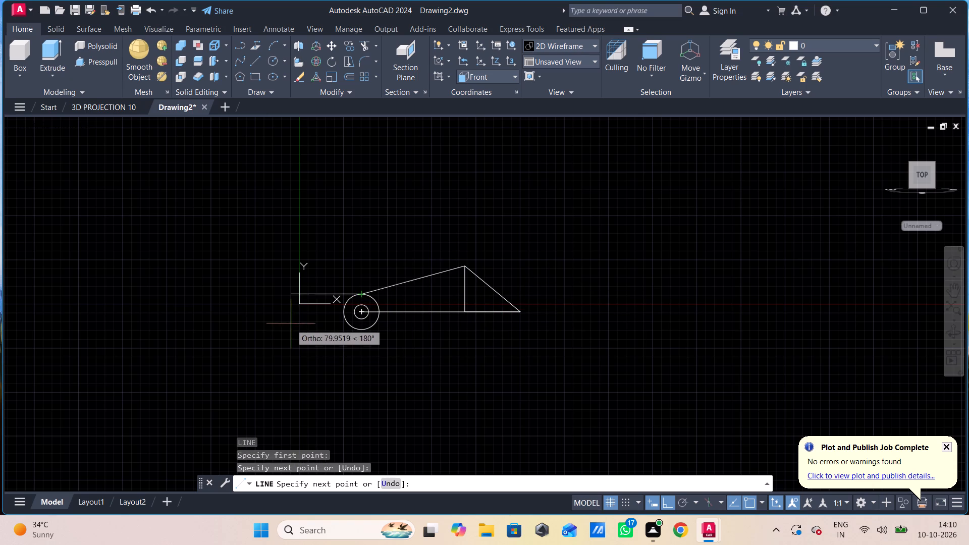
{"action": "key", "text": "Escape"}
Delete the 63-unit horizontal and 52-unit vertical construction lines, keeping the sloped edges and the baseline.
{"action": "left_click", "coordinate": [484, 314]}
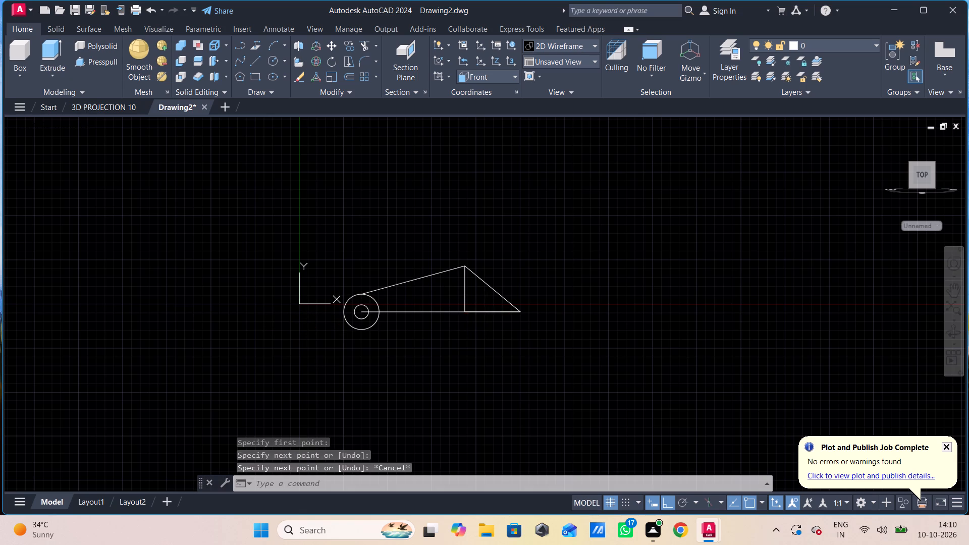
{"action": "key", "text": "Pause"}
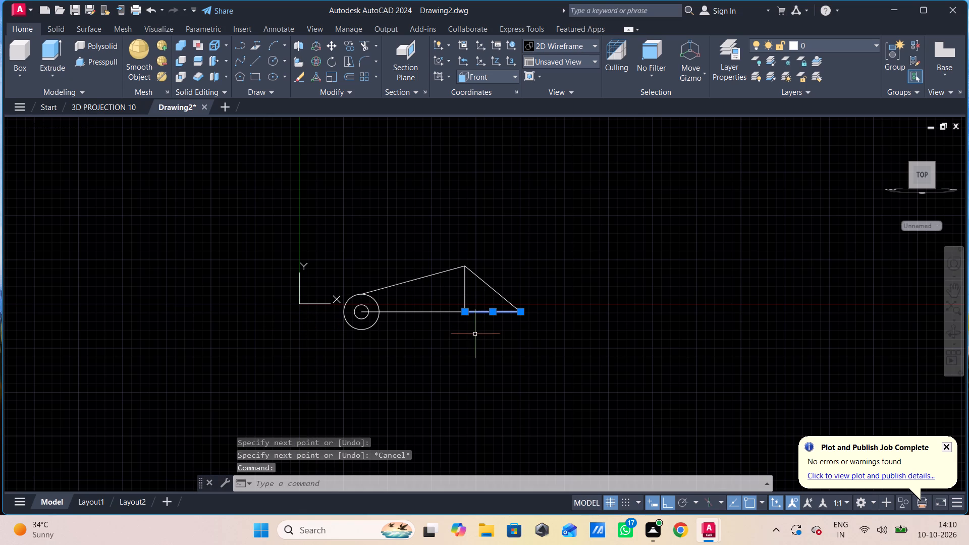
{"action": "key", "text": "Delete"}
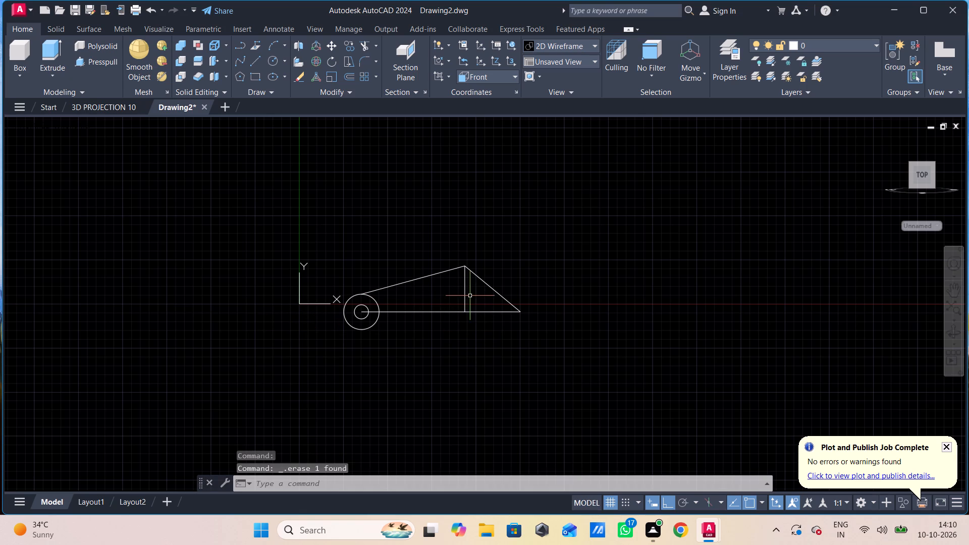
{"action": "left_click", "coordinate": [466, 294]}
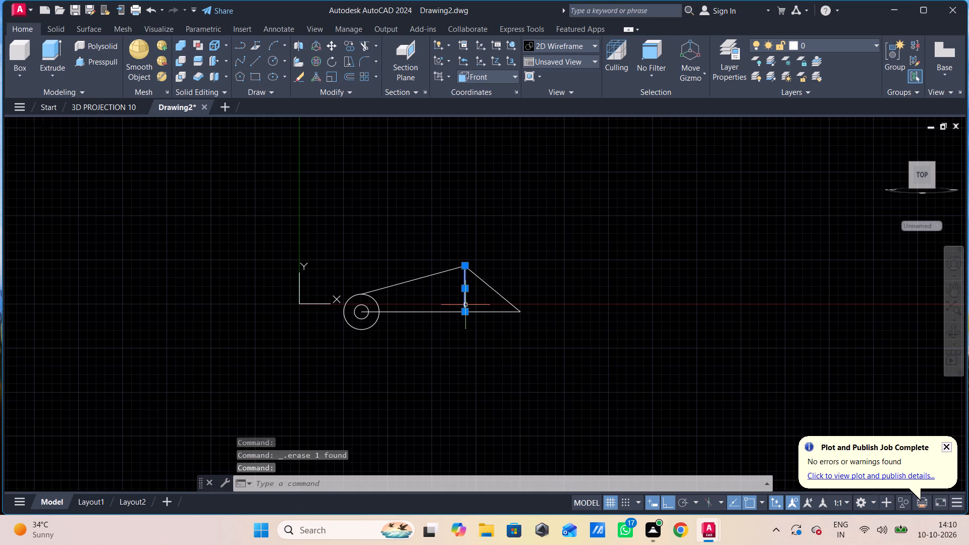
{"action": "key", "text": "Delete"}
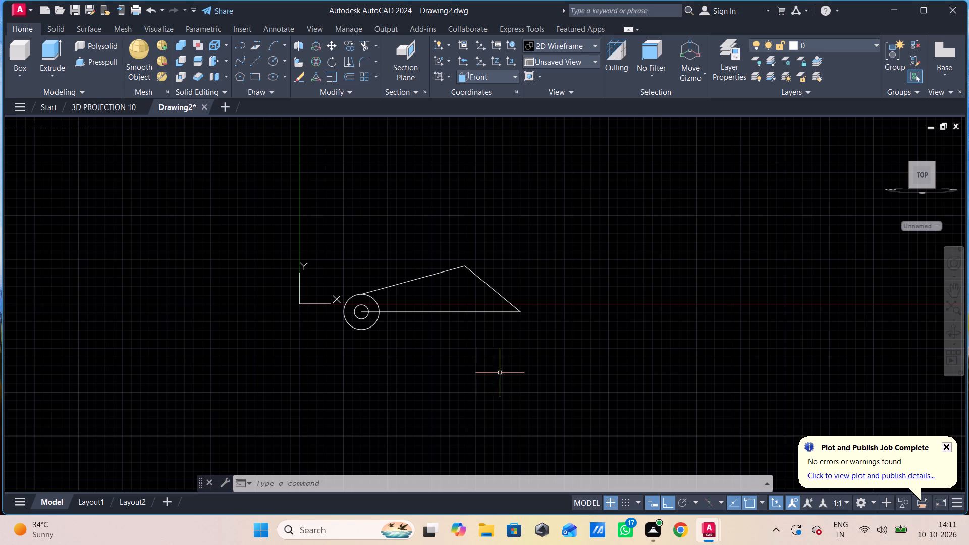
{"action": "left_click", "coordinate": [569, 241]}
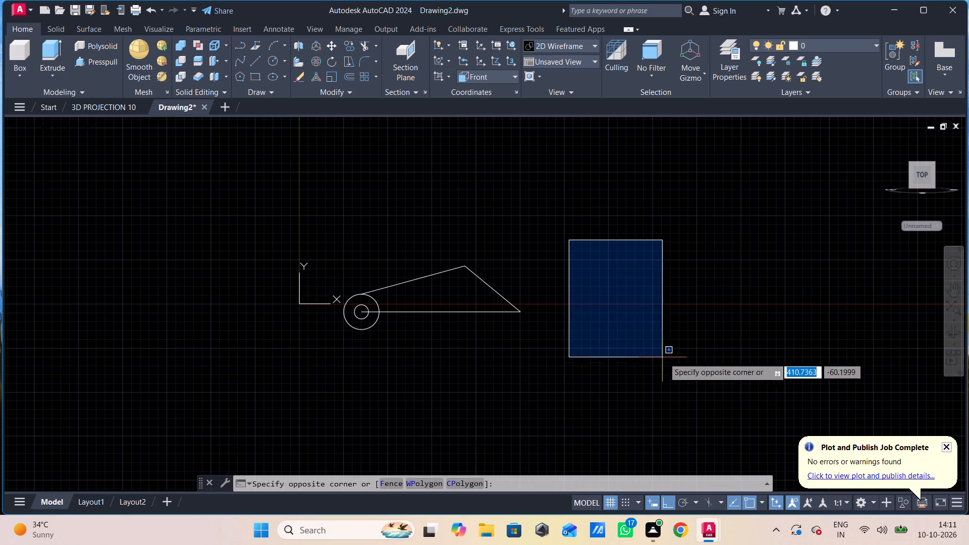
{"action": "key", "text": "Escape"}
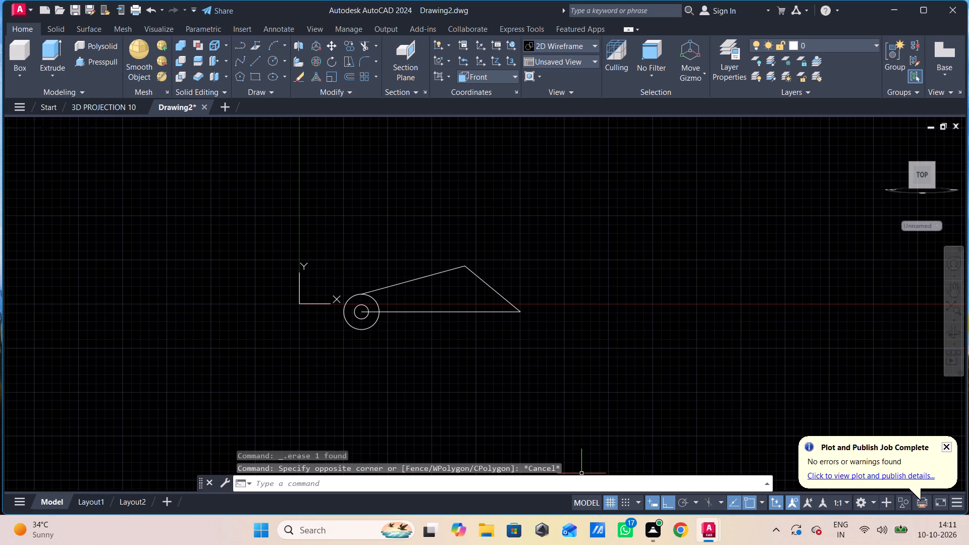
Draw connected lines from the outer circle's bottom quadrant: 180 units horizontally, ending vertically at the right endpoint of the existing baseline.
{"action": "key", "text": "l"}
{"action": "key", "text": "Return"}
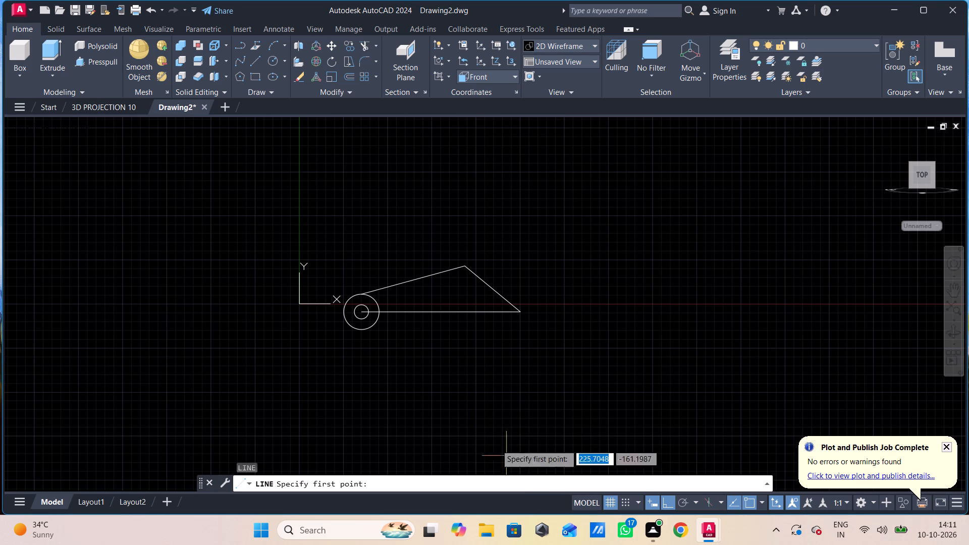
{"action": "left_click", "coordinate": [357, 330]}
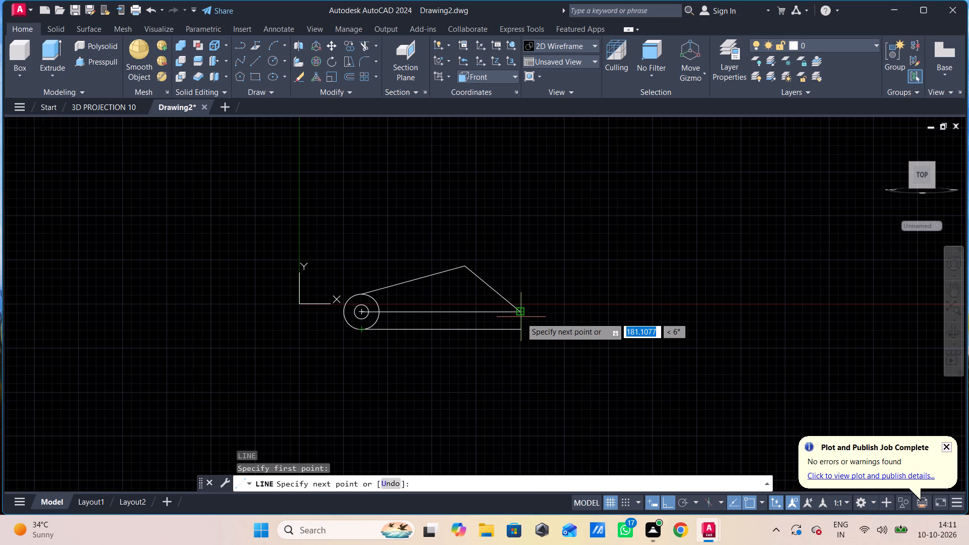
{"action": "type", "text": "18"}
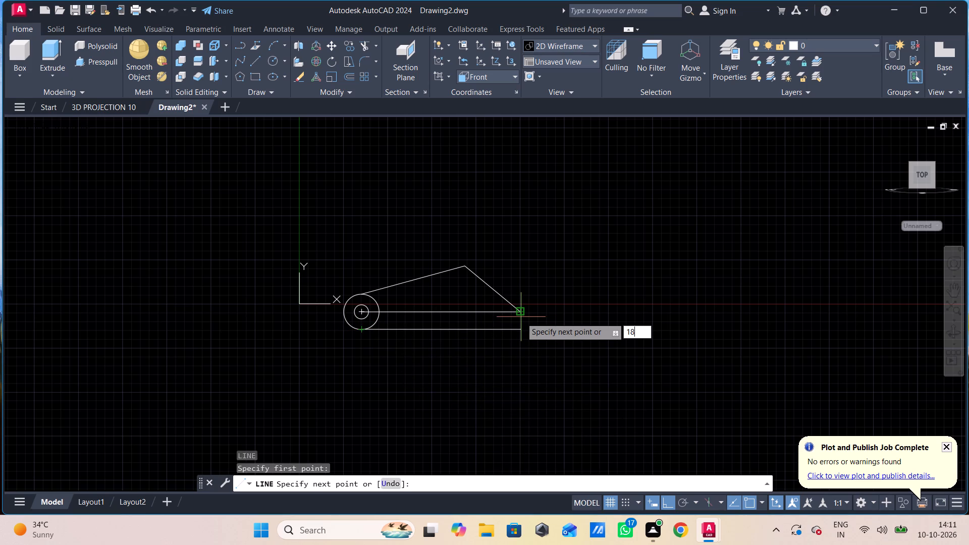
{"action": "key", "text": "0"}
{"action": "key", "text": "Return"}
{"action": "key", "text": "ctrl+z"}
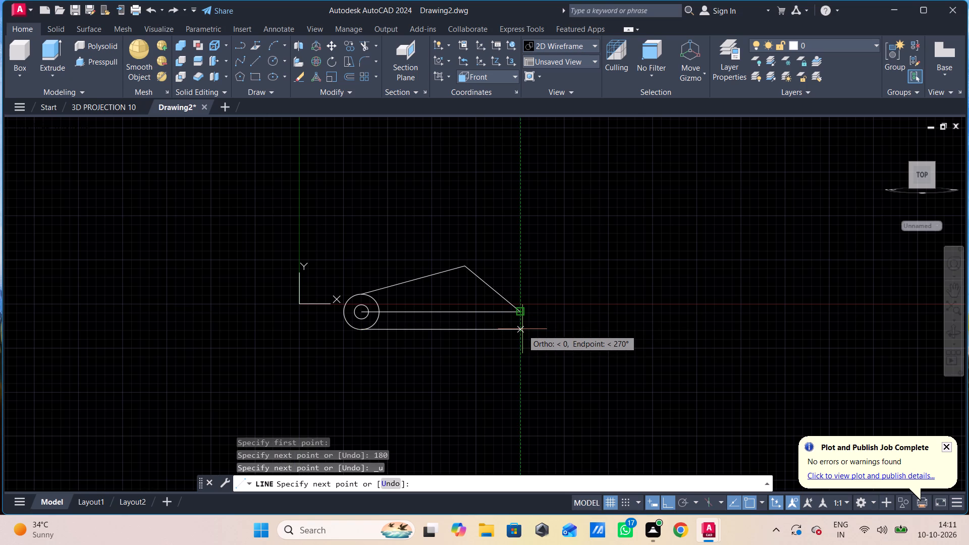
{"action": "type", "text": "180"}
{"action": "key", "text": "Return"}
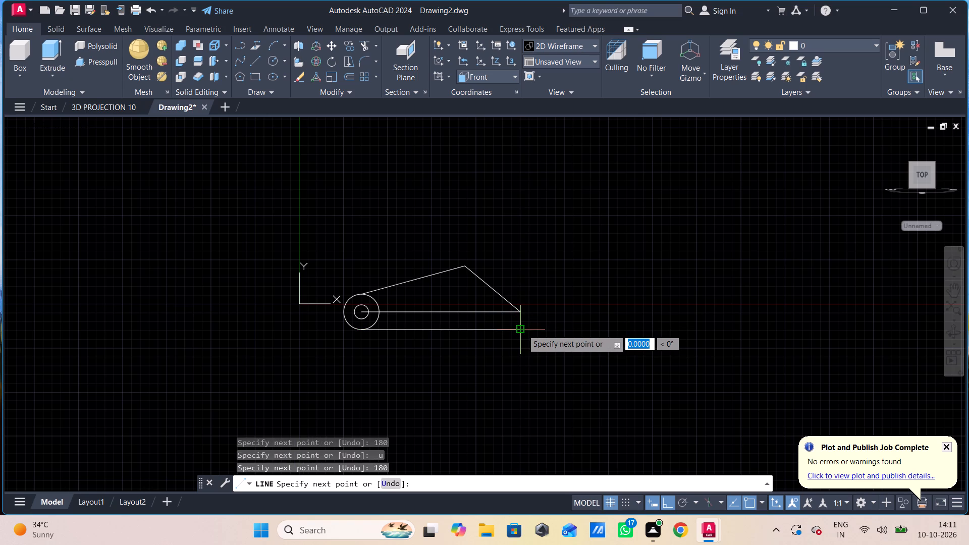
{"action": "left_click", "coordinate": [523, 313]}
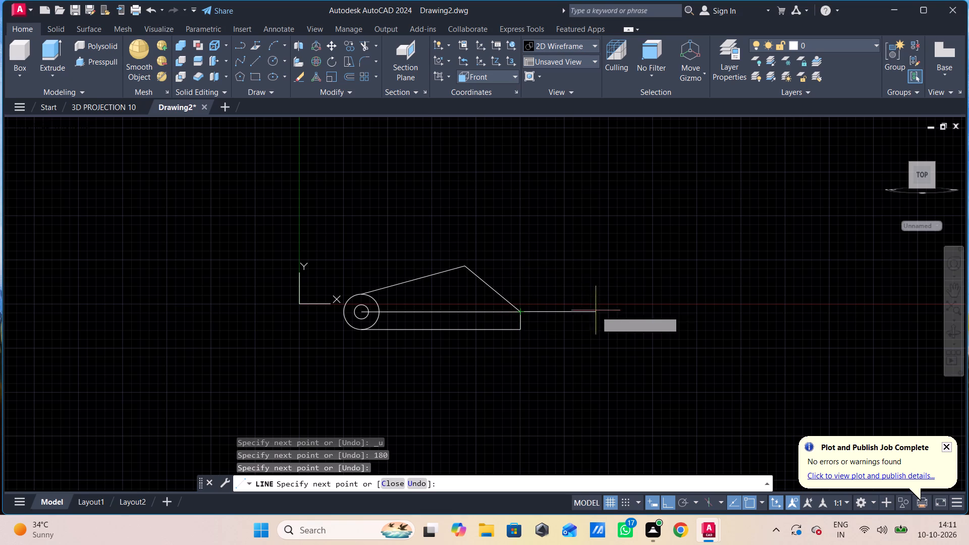
{"action": "key", "text": "Escape"}
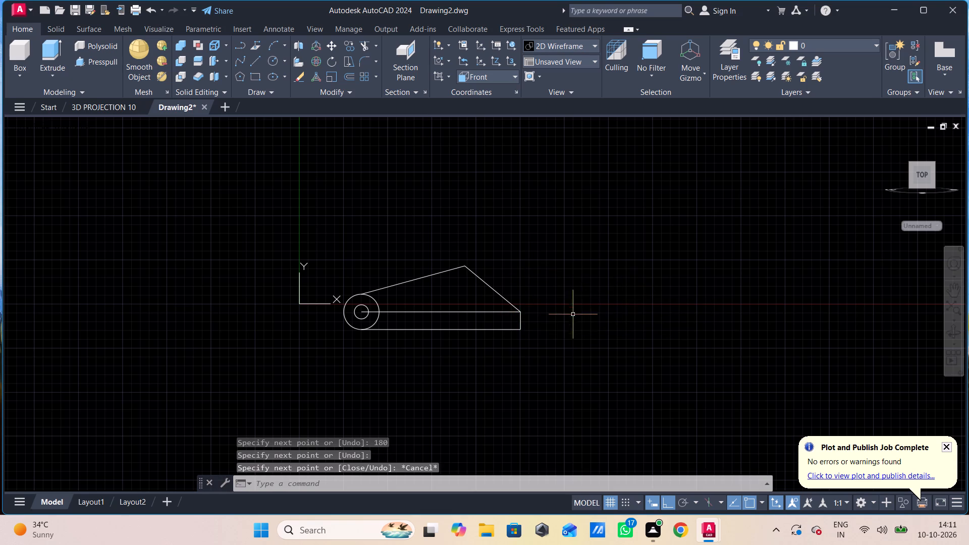
Delete the original baseline running from the circles' centre to the right end of the profile.
{"action": "left_click", "coordinate": [504, 311]}
{"action": "key", "text": "Delete"}
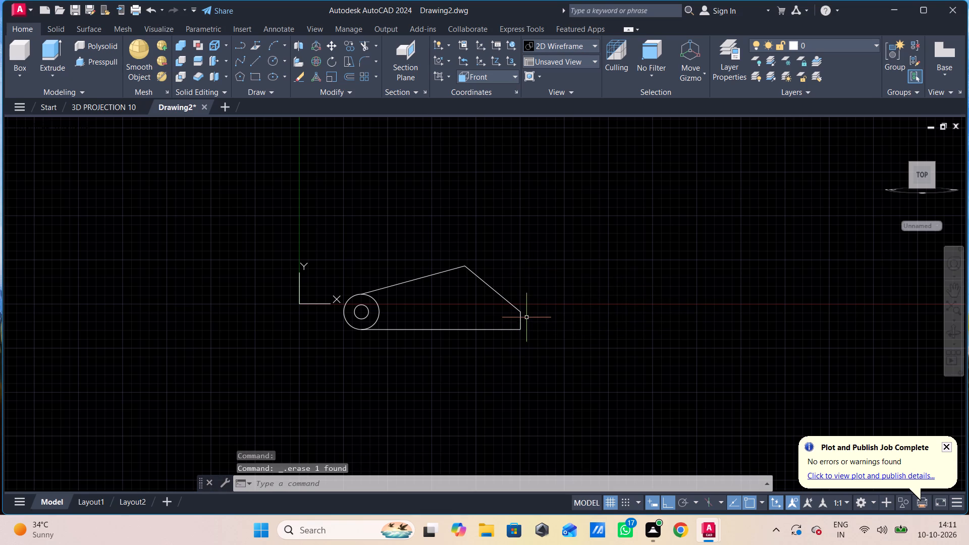
Join the profile's connected lines into one polyline, with the whole drawing selected.
{"action": "left_click", "coordinate": [552, 242]}
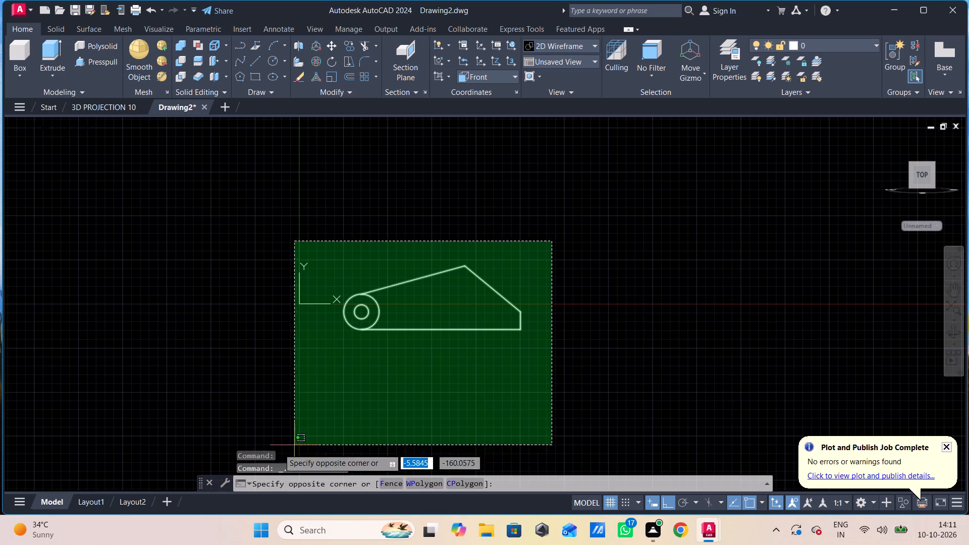
{"action": "left_click", "coordinate": [219, 392]}
{"action": "key", "text": "j"}
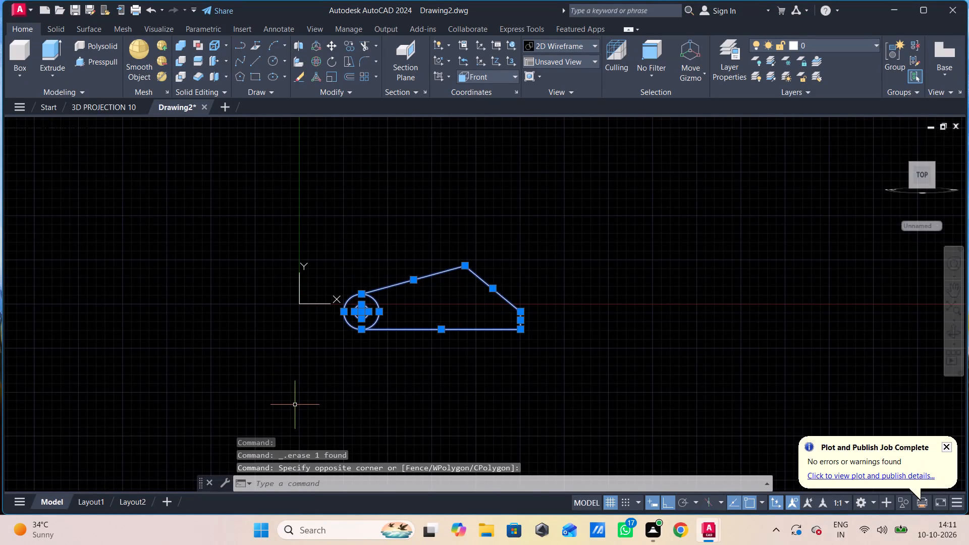
{"action": "key", "text": "Return"}
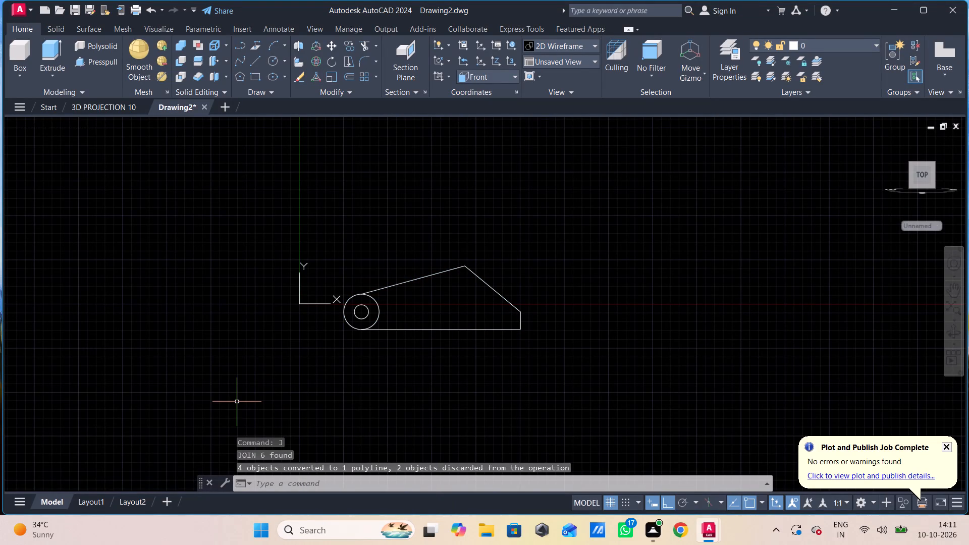
Presspull the area bounded by the profile polyline and the outer circle to a height of 10.
{"action": "middle_click_drag", "start_coordinate": [237, 403], "coordinate": [308, 401], "text": "shift"}
{"action": "scroll", "coordinate": [237, 403], "scroll_direction": "down", "scroll_amount": 1, "text": "shift"}
{"action": "left_click", "coordinate": [87, 57]}
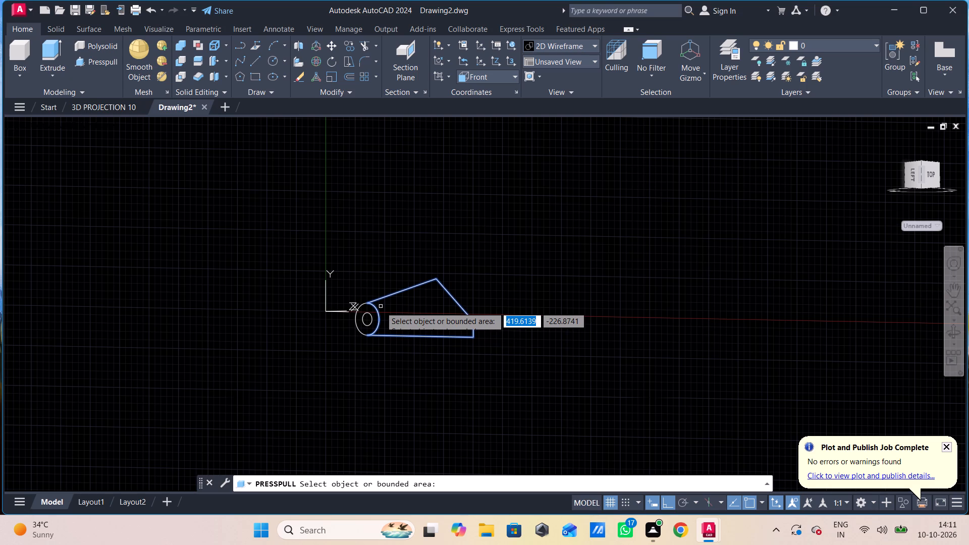
{"action": "left_click", "coordinate": [416, 325]}
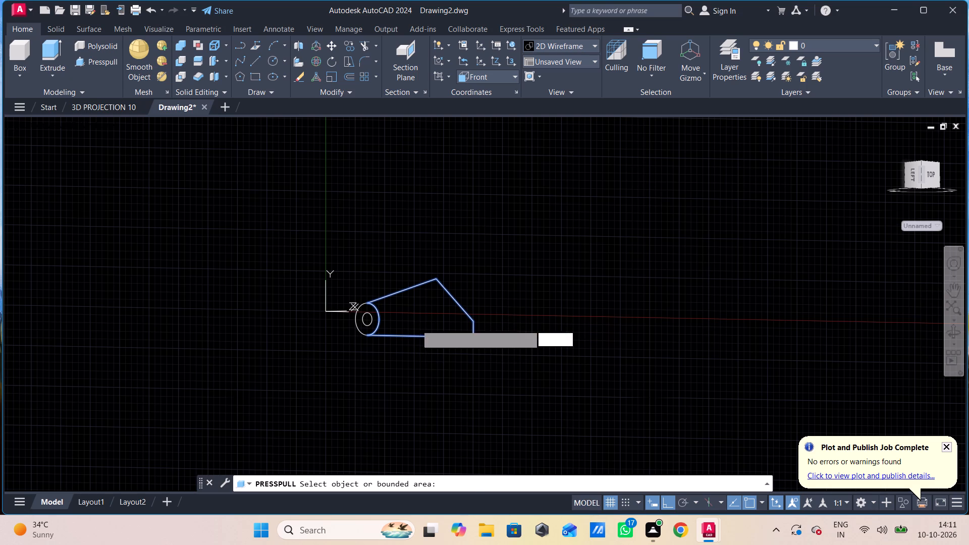
{"action": "type", "text": "10"}
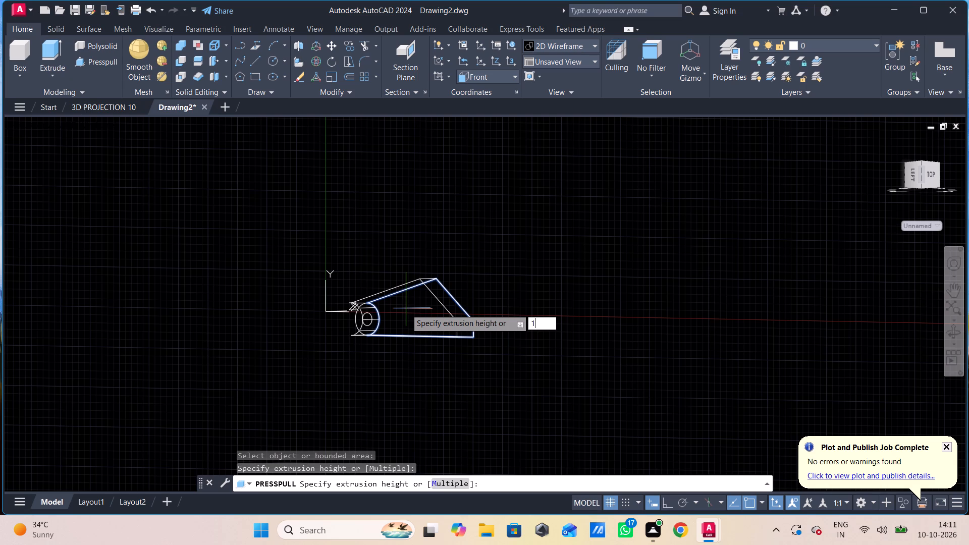
{"action": "key", "text": "Return"}
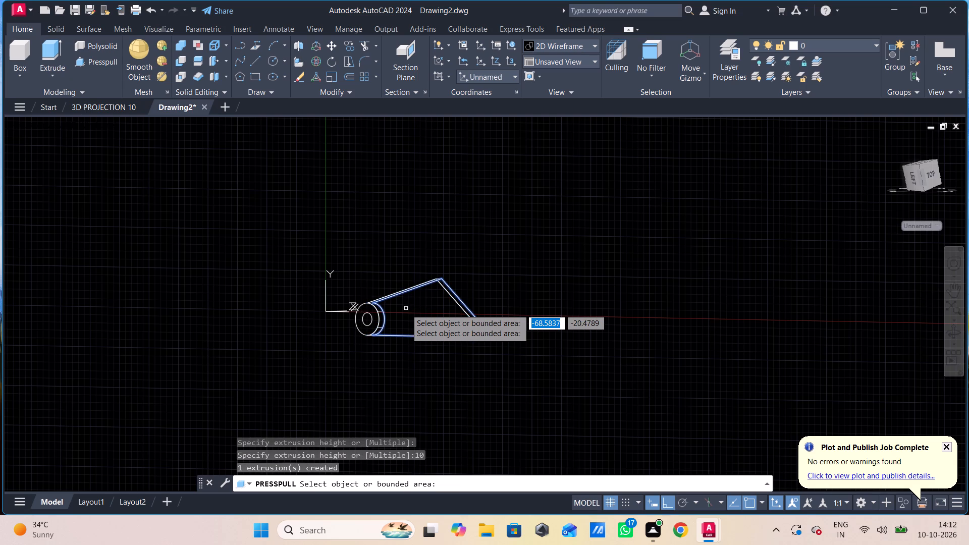
{"action": "middle_click_drag", "start_coordinate": [406, 309], "coordinate": [453, 334], "text": "shift"}
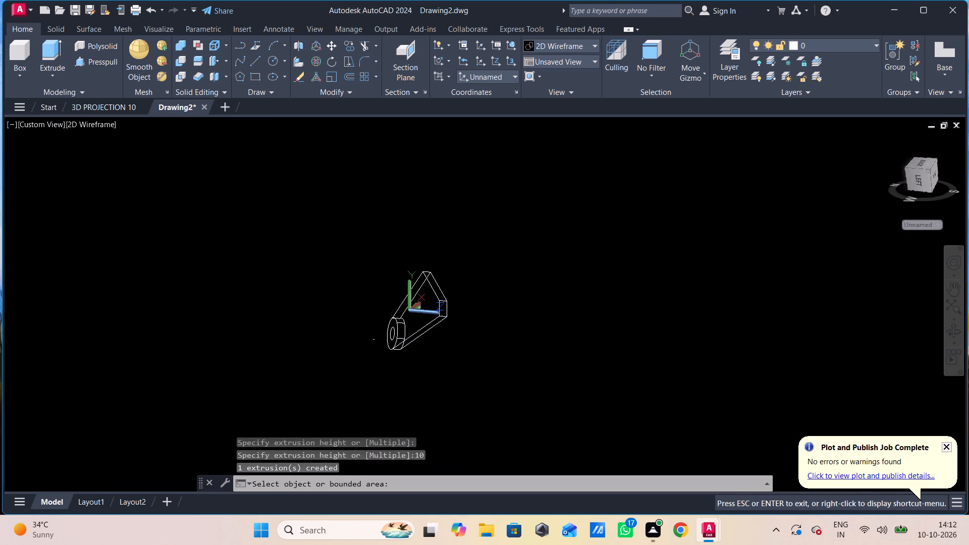
{"action": "middle_click_drag", "start_coordinate": [453, 334], "coordinate": [466, 336], "text": "shift"}
{"action": "scroll", "coordinate": [394, 333], "scroll_direction": "up", "scroll_amount": 2}
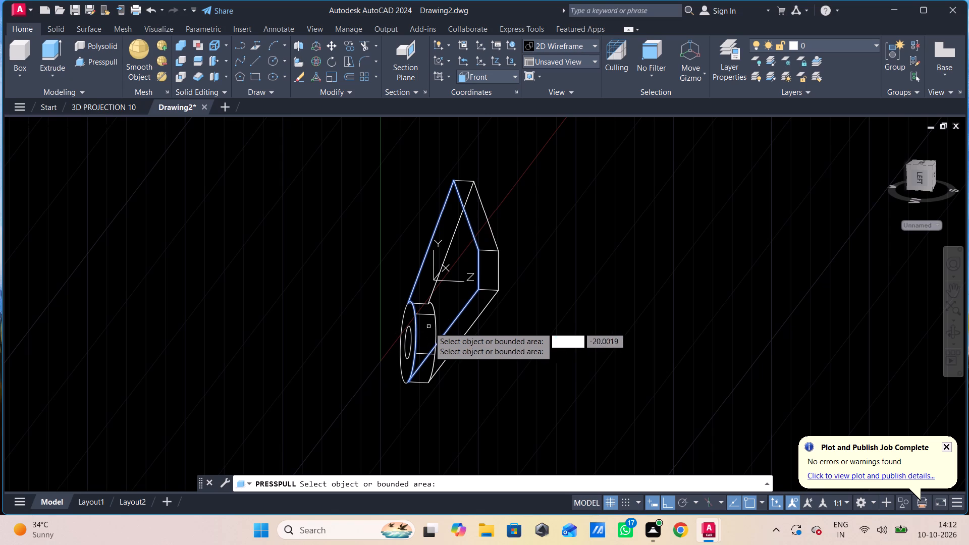
{"action": "middle_click_drag", "start_coordinate": [449, 320], "coordinate": [396, 336], "text": "shift"}
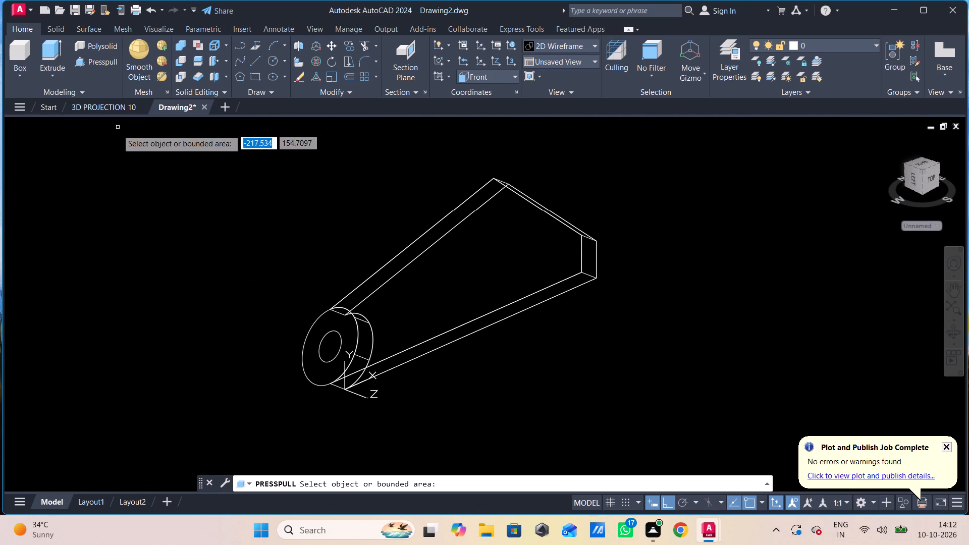
{"action": "key", "text": "Escape"}
Set the viewport's visual style to Shades of Gray.
{"action": "left_click", "coordinate": [109, 123]}
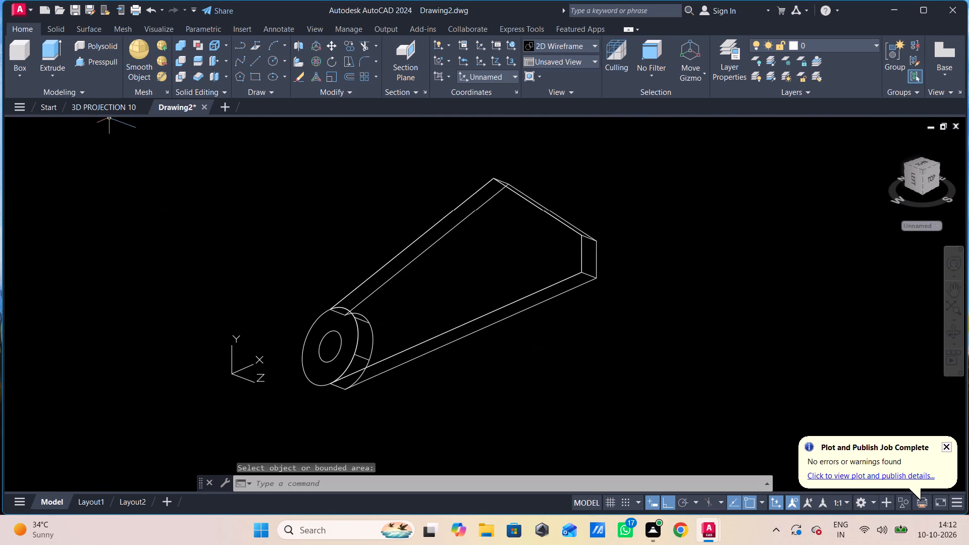
{"action": "left_click", "coordinate": [157, 238]}
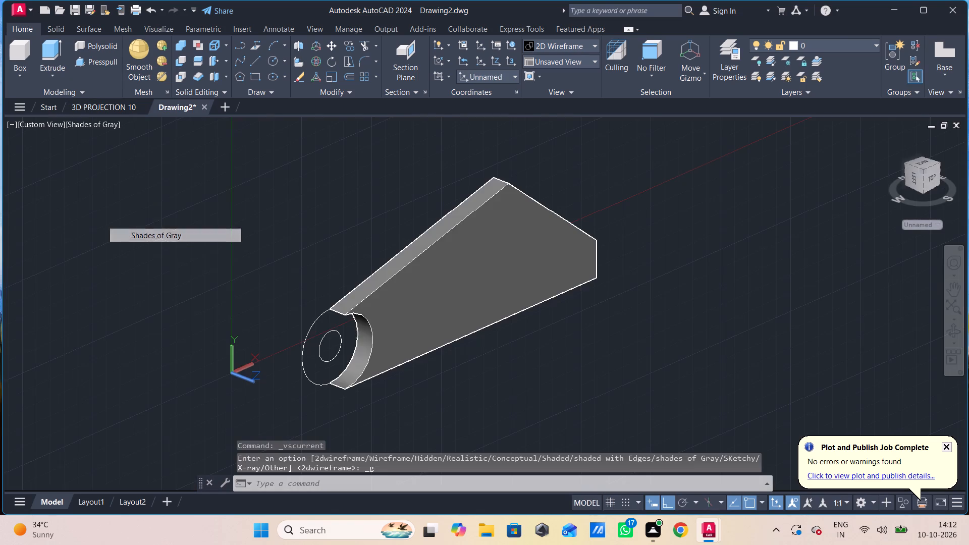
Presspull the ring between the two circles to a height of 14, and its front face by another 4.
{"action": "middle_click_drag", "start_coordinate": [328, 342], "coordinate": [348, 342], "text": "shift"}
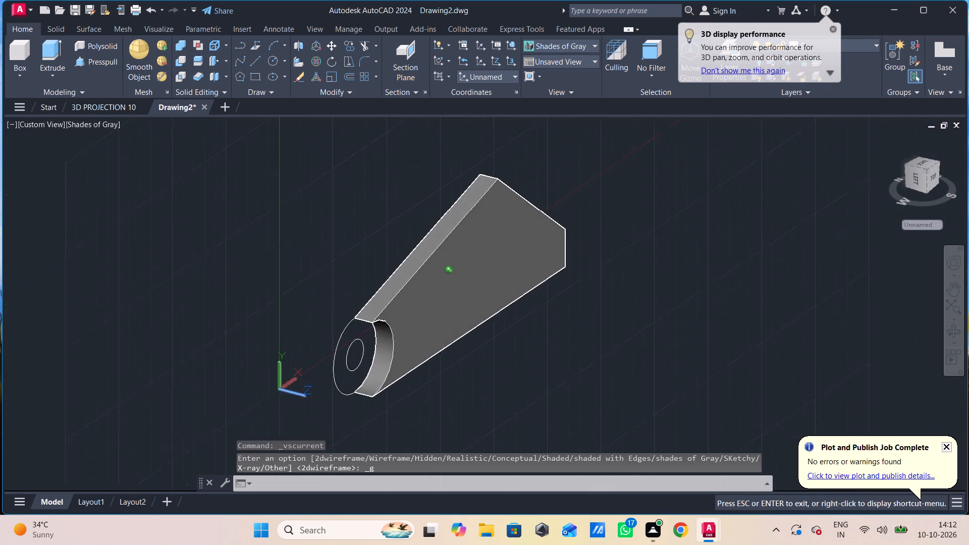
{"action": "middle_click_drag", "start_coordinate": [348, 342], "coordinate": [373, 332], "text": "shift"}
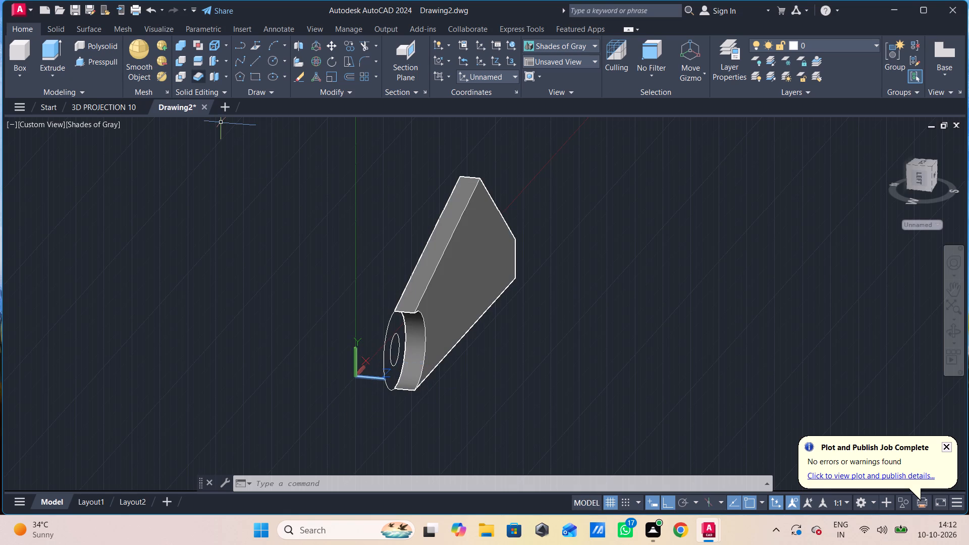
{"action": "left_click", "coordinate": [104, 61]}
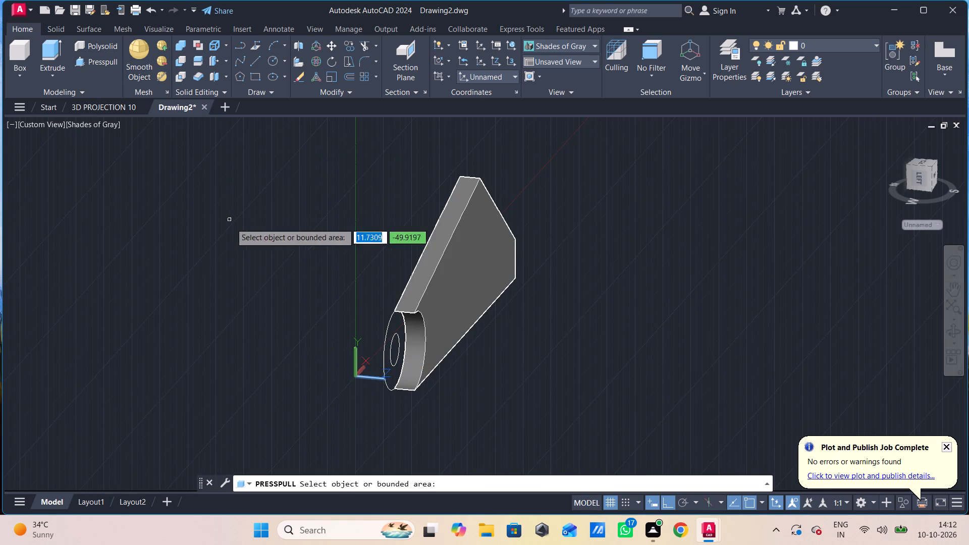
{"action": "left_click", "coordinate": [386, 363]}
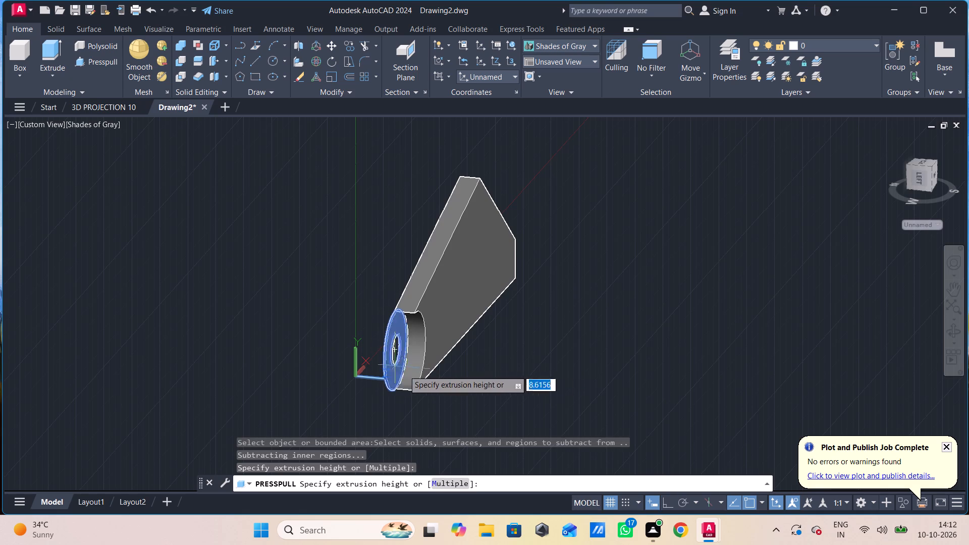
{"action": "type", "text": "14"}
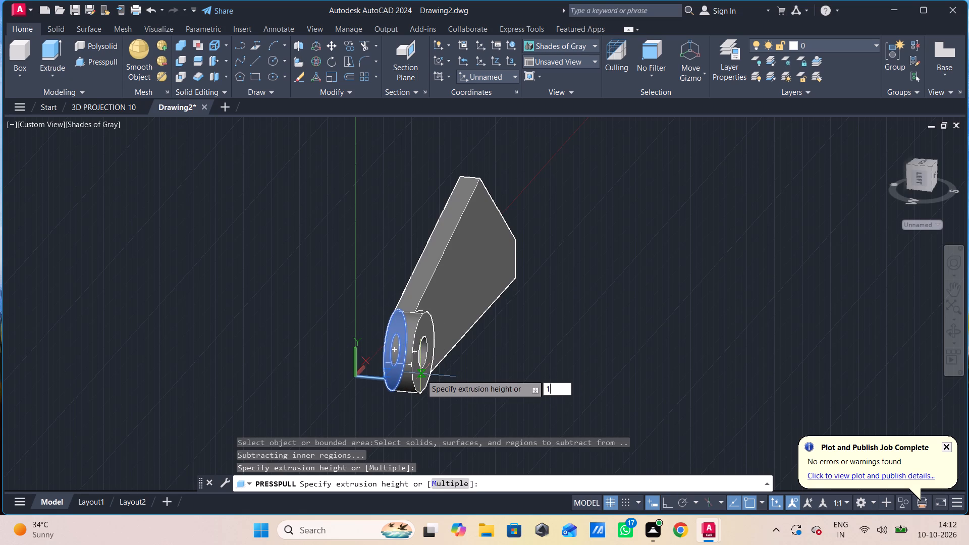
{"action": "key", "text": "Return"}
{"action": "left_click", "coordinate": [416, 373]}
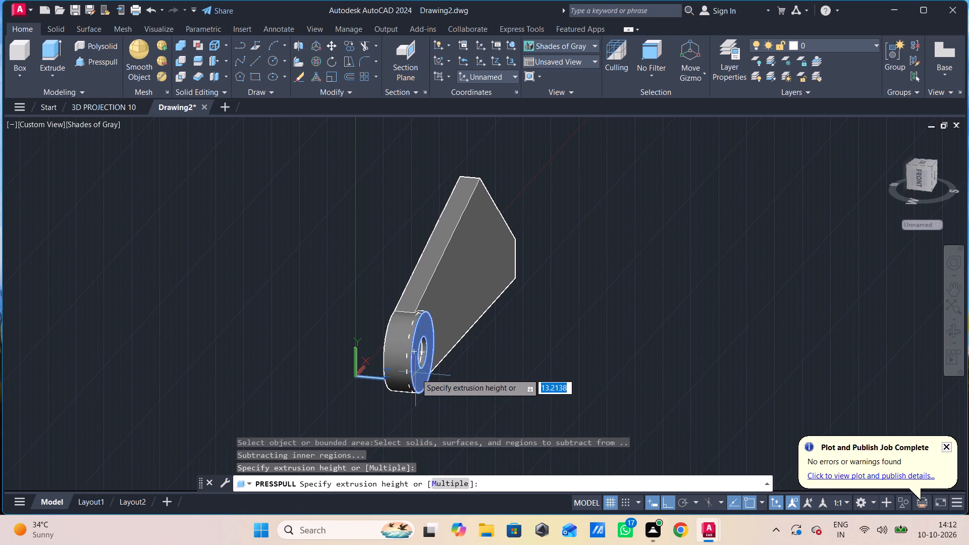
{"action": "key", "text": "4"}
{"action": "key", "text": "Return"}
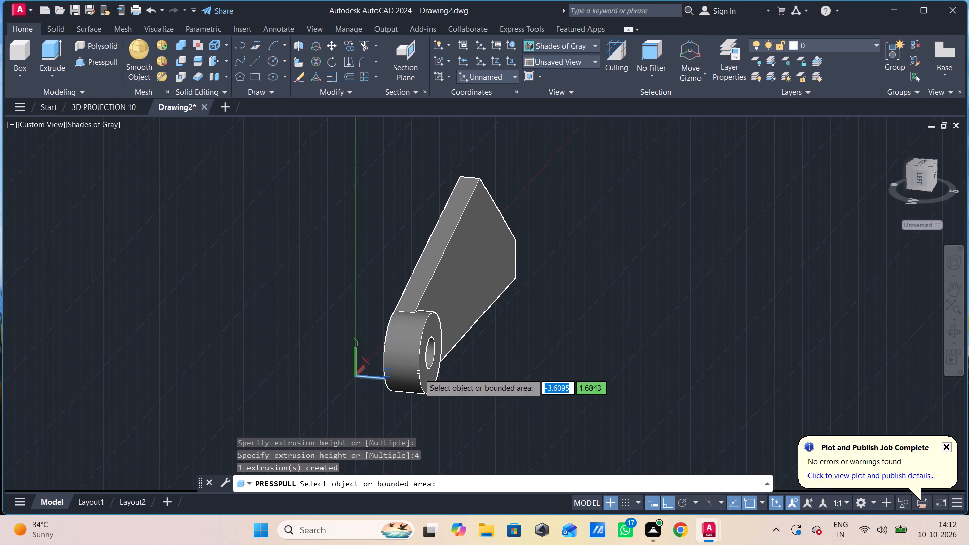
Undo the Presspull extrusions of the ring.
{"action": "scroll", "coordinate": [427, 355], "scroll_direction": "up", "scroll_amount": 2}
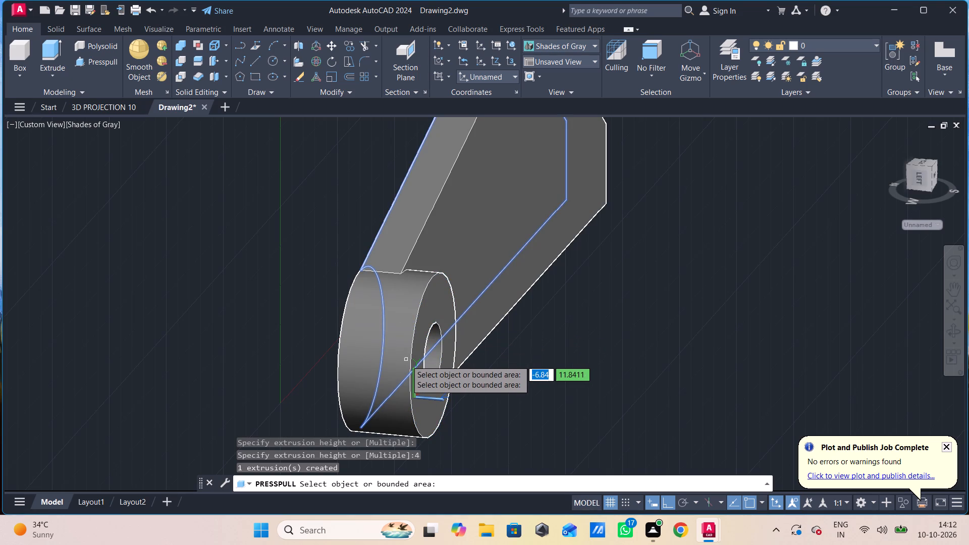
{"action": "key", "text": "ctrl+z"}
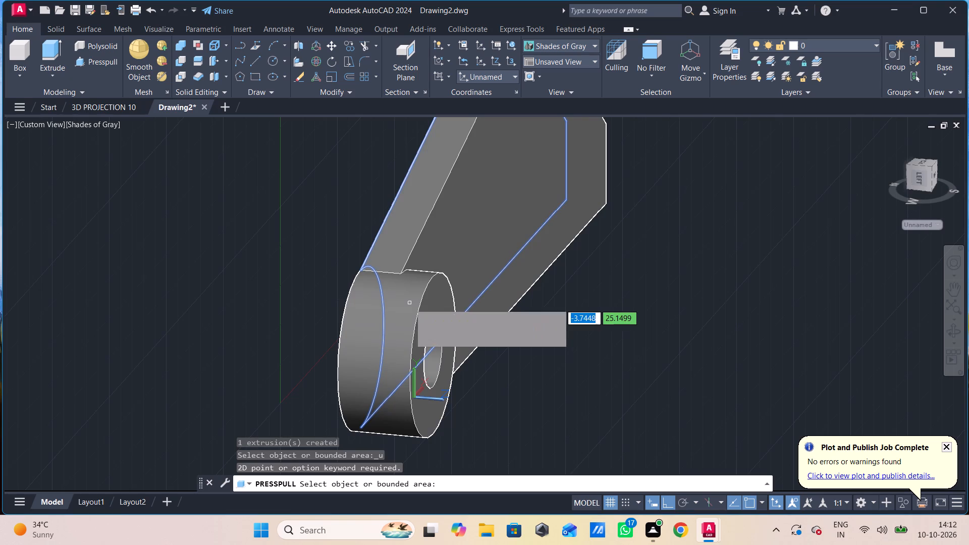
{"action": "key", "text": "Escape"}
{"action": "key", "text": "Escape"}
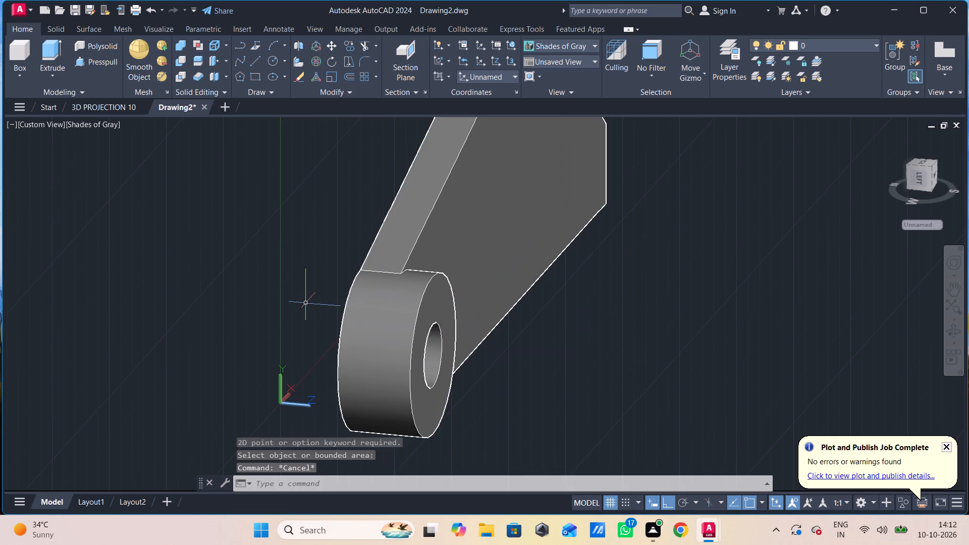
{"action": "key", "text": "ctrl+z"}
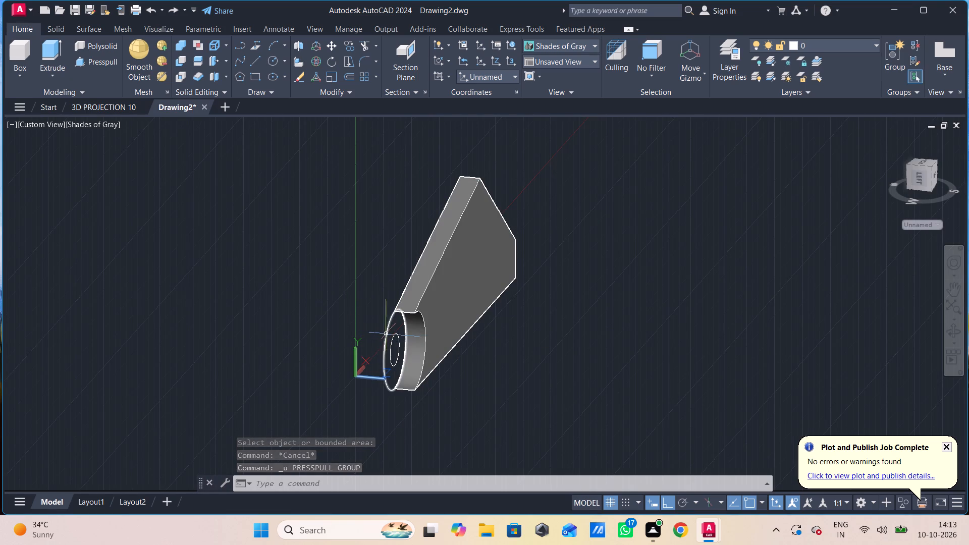
Presspull the ring between the two concentric circles to a height of 10, alongside the plate.
{"action": "left_click", "coordinate": [104, 64]}
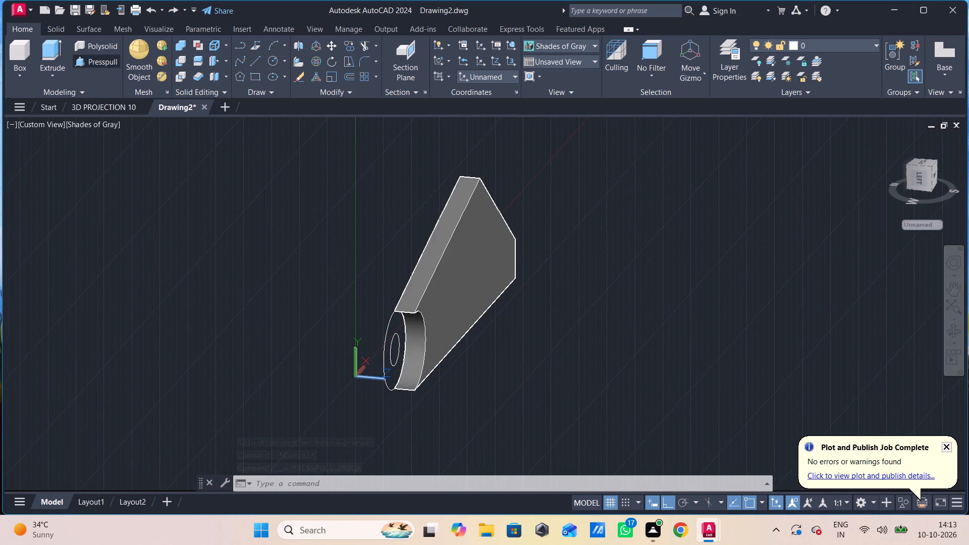
{"action": "left_click", "coordinate": [398, 319]}
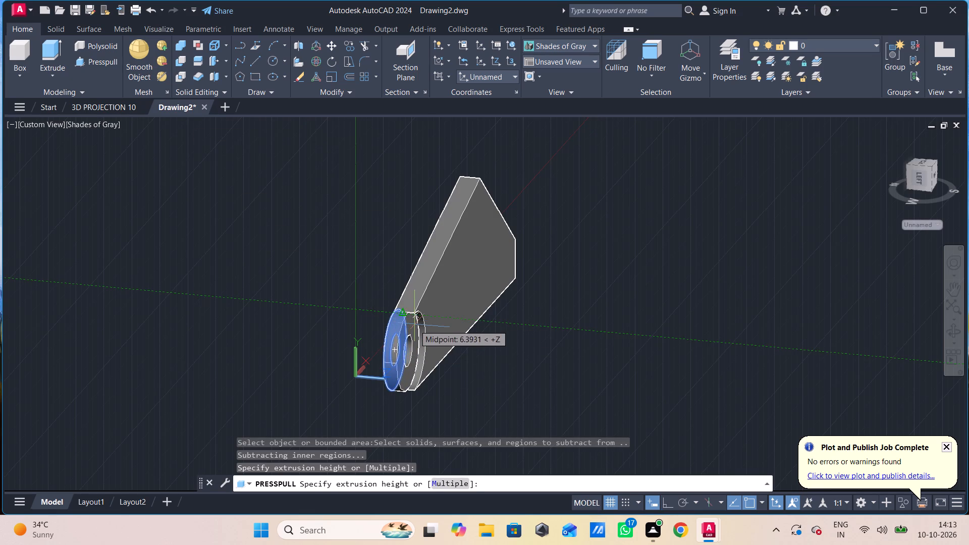
{"action": "type", "text": "10"}
{"action": "key", "text": "Return"}
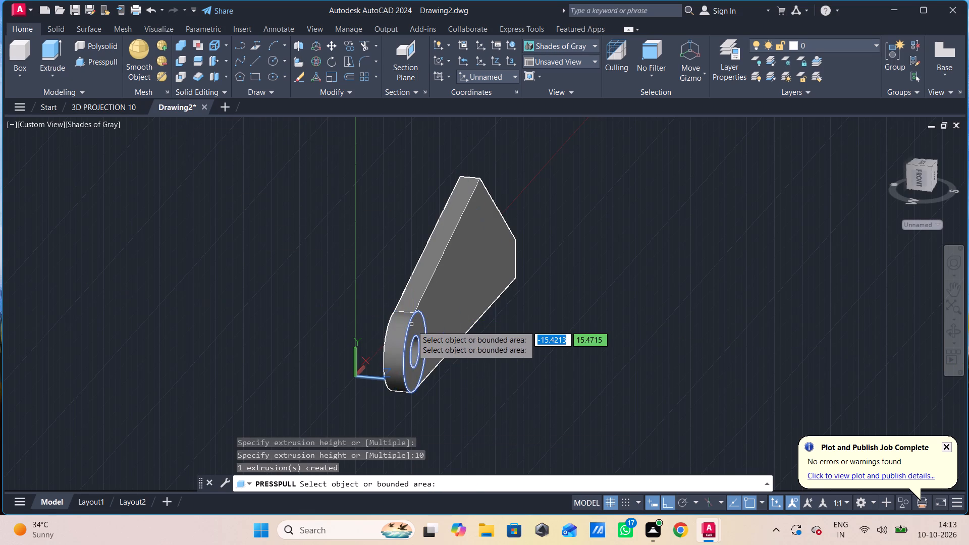
Presspull the ring boss's front and back faces outward by 4 each, on both sides of the plate.
{"action": "left_click", "coordinate": [416, 326]}
{"action": "key", "text": "4"}
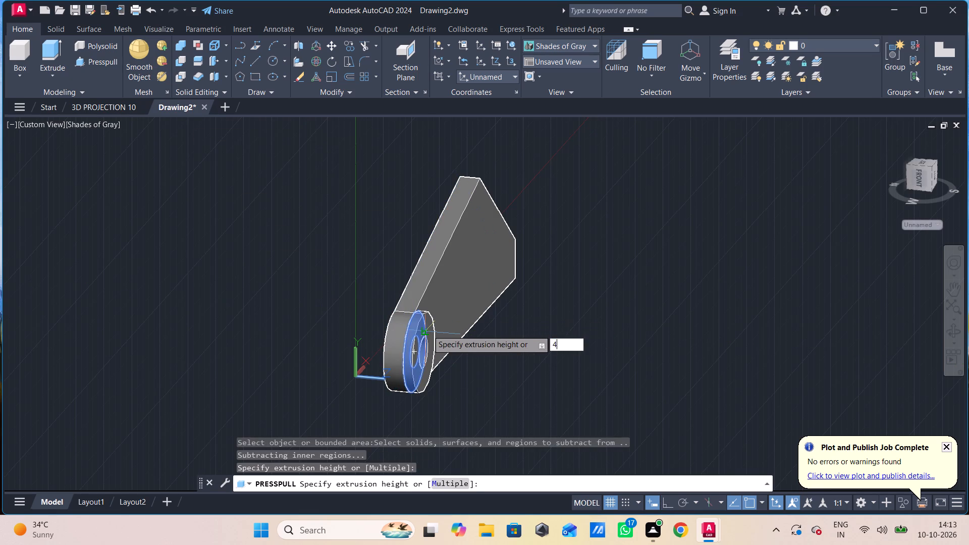
{"action": "key", "text": "Return"}
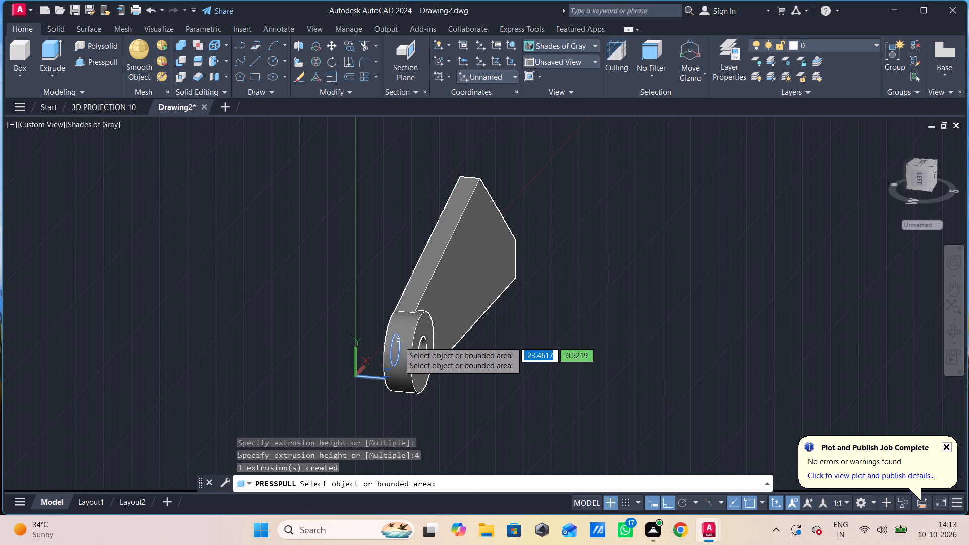
{"action": "middle_click_drag", "start_coordinate": [399, 341], "coordinate": [432, 341], "text": "shift"}
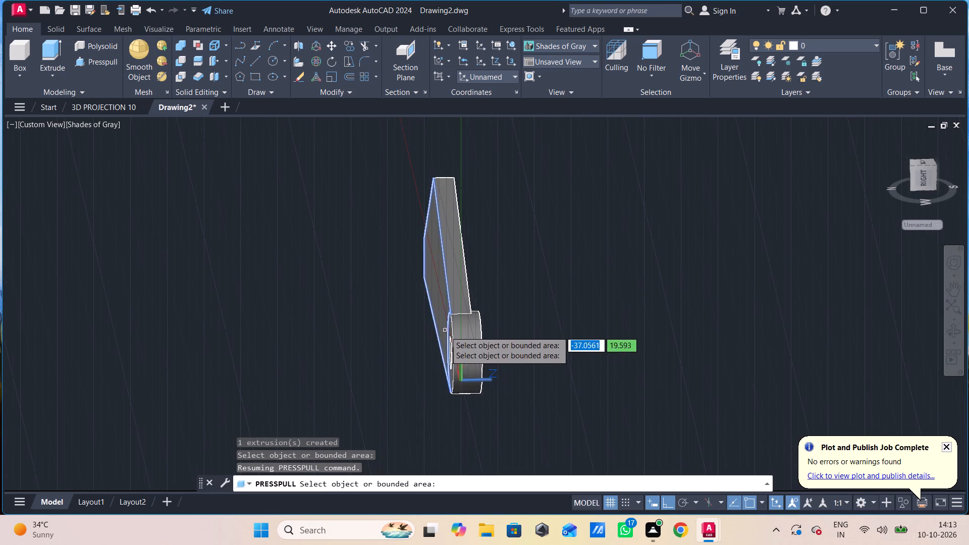
{"action": "middle_click_drag", "start_coordinate": [445, 331], "coordinate": [476, 329], "text": "shift"}
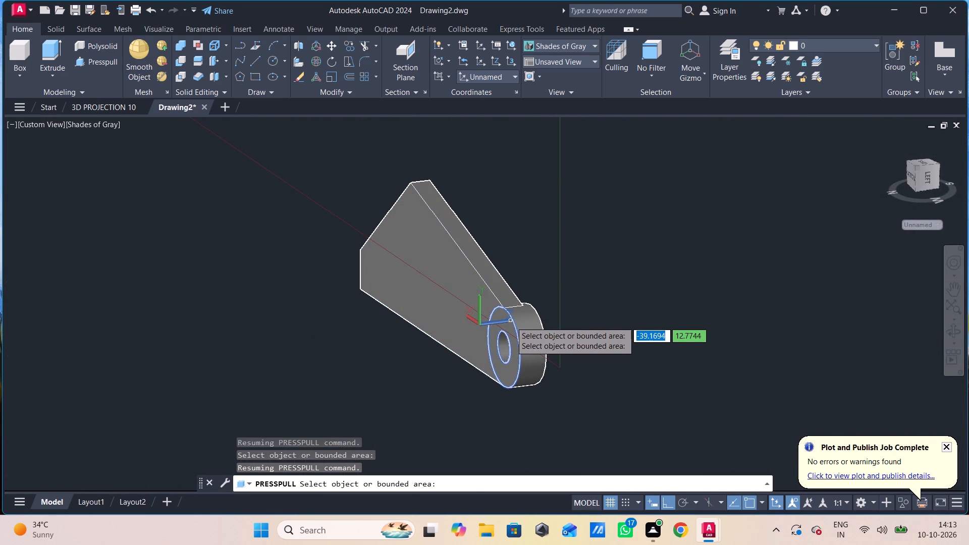
{"action": "left_click", "coordinate": [507, 320]}
{"action": "key", "text": "4"}
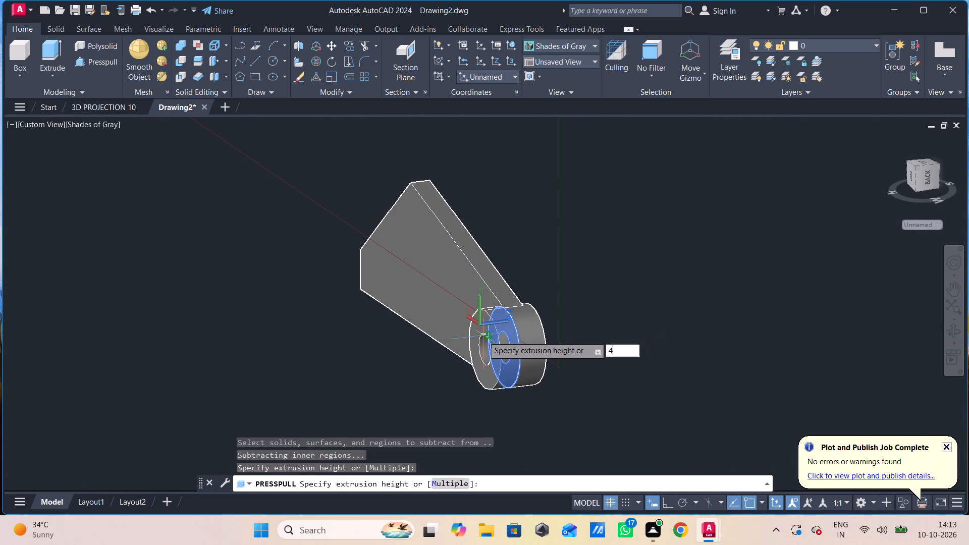
{"action": "key", "text": "Return"}
{"action": "key", "text": "Escape"}
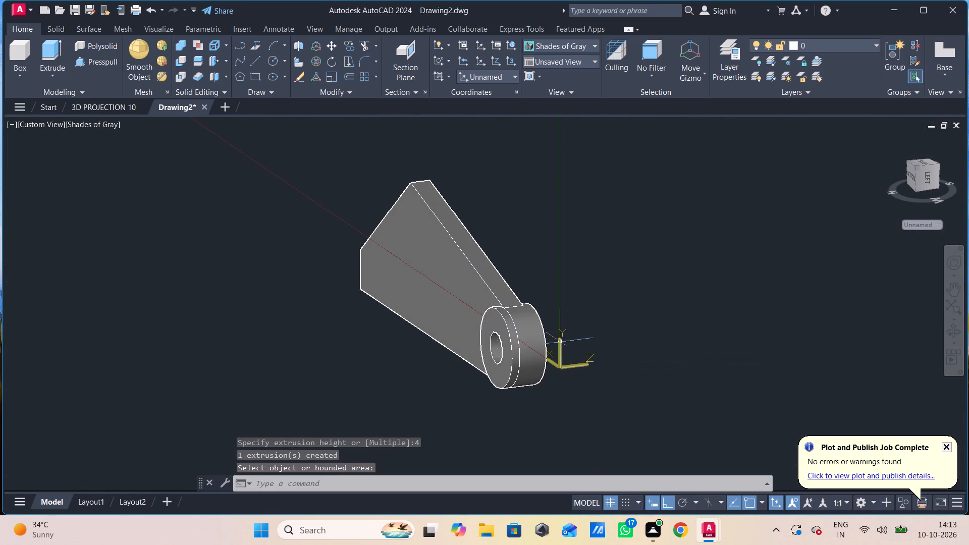
Examine the plate and the ring boss from both sides.
{"action": "middle_click_drag", "start_coordinate": [587, 342], "coordinate": [544, 353], "text": "shift"}
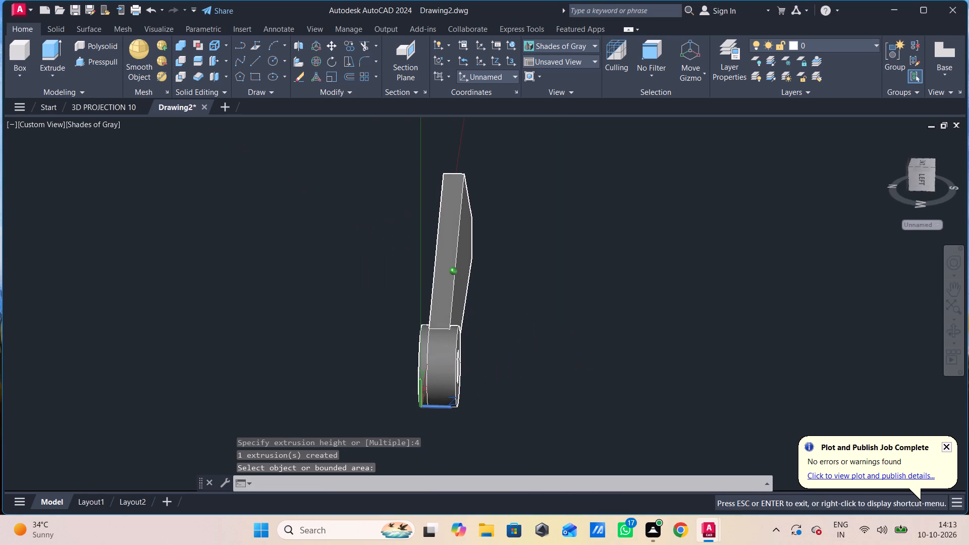
{"action": "middle_click_drag", "start_coordinate": [544, 353], "coordinate": [518, 337], "text": "shift"}
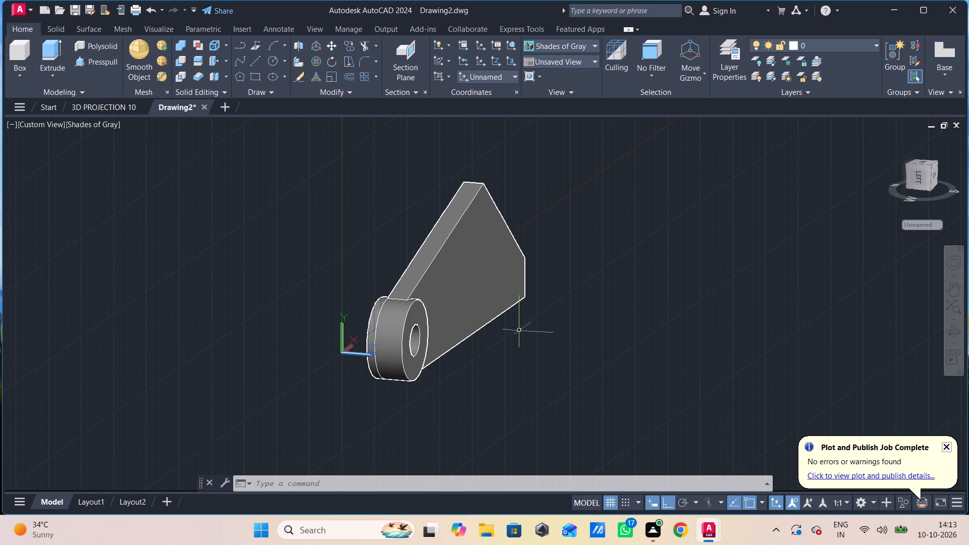
{"action": "middle_click_drag", "start_coordinate": [483, 351], "coordinate": [522, 354], "text": "shift"}
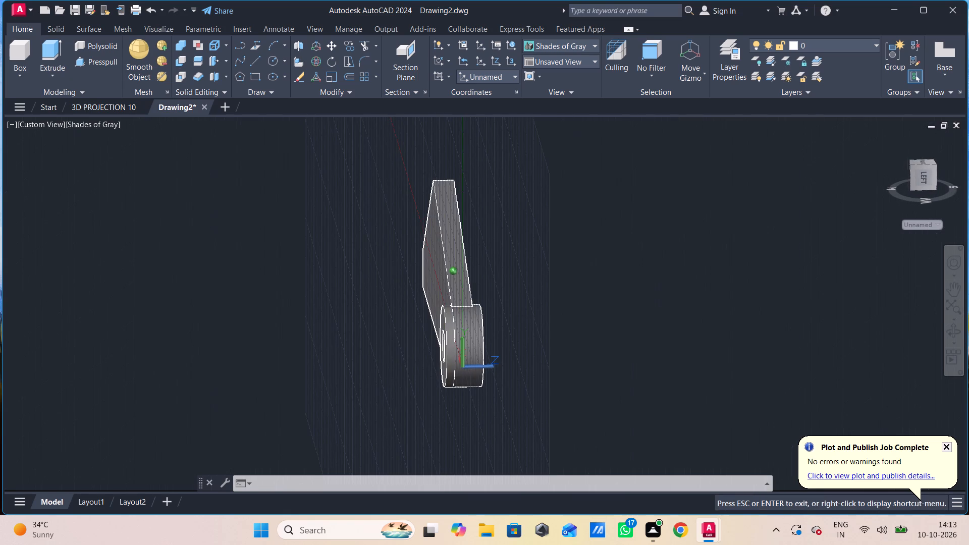
{"action": "middle_click_drag", "start_coordinate": [522, 354], "coordinate": [487, 371], "text": "shift"}
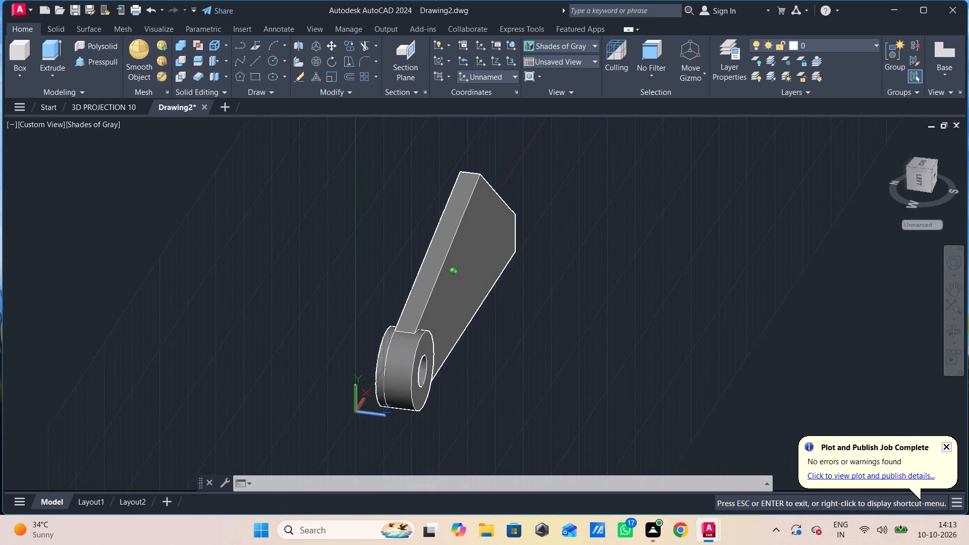
{"action": "middle_click_drag", "start_coordinate": [487, 371], "coordinate": [483, 361], "text": "shift"}
{"action": "middle_click_drag", "start_coordinate": [488, 355], "coordinate": [475, 349], "text": "shift"}
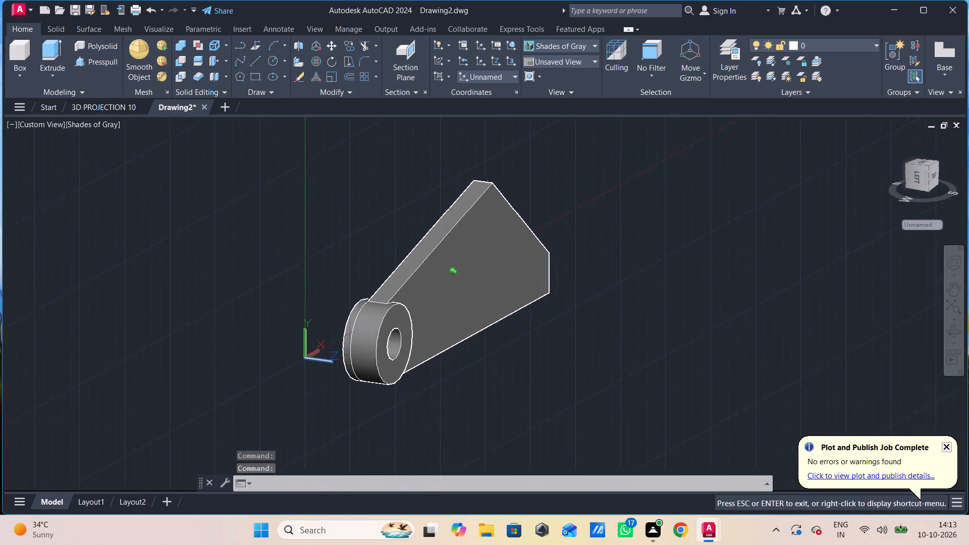
{"action": "middle_click_drag", "start_coordinate": [475, 349], "coordinate": [464, 340], "text": "shift"}
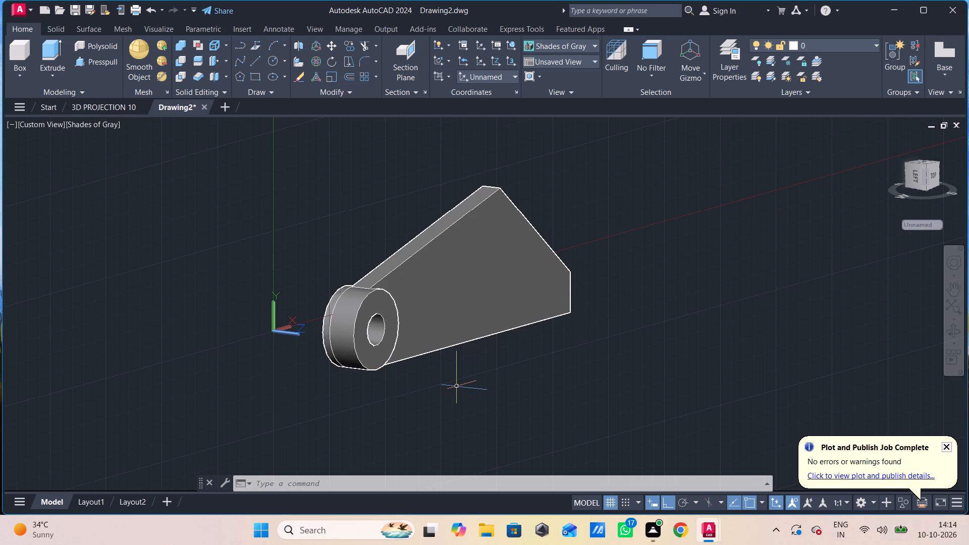
{"action": "middle_click_drag", "start_coordinate": [449, 378], "coordinate": [457, 389], "text": "shift"}
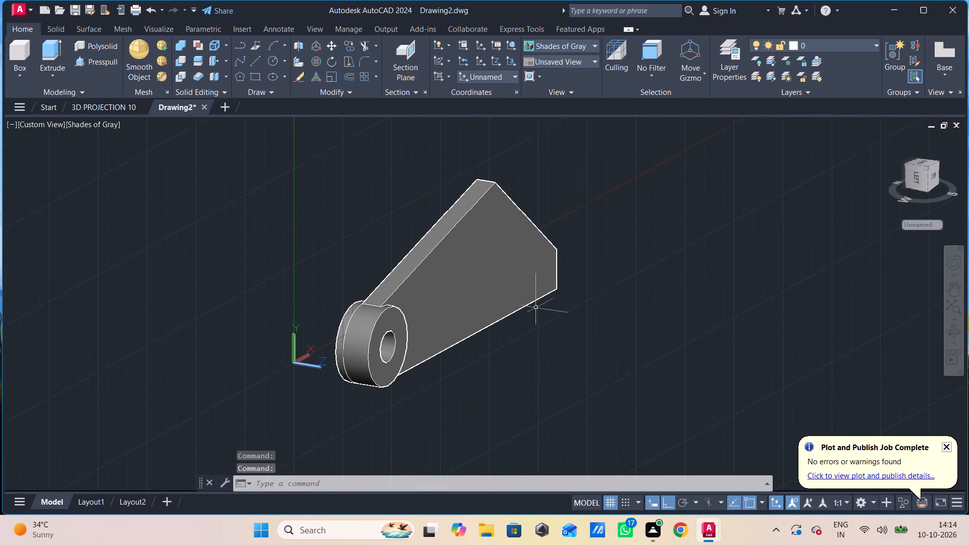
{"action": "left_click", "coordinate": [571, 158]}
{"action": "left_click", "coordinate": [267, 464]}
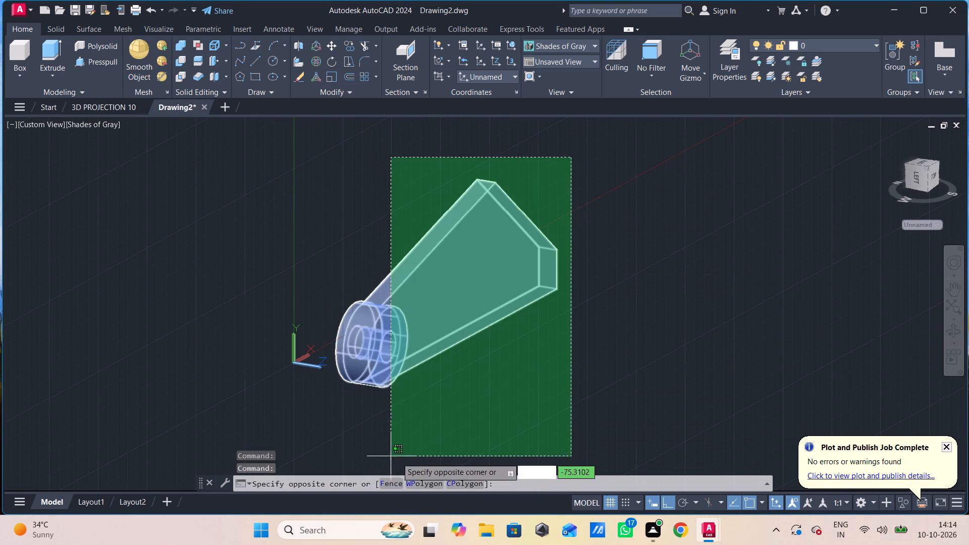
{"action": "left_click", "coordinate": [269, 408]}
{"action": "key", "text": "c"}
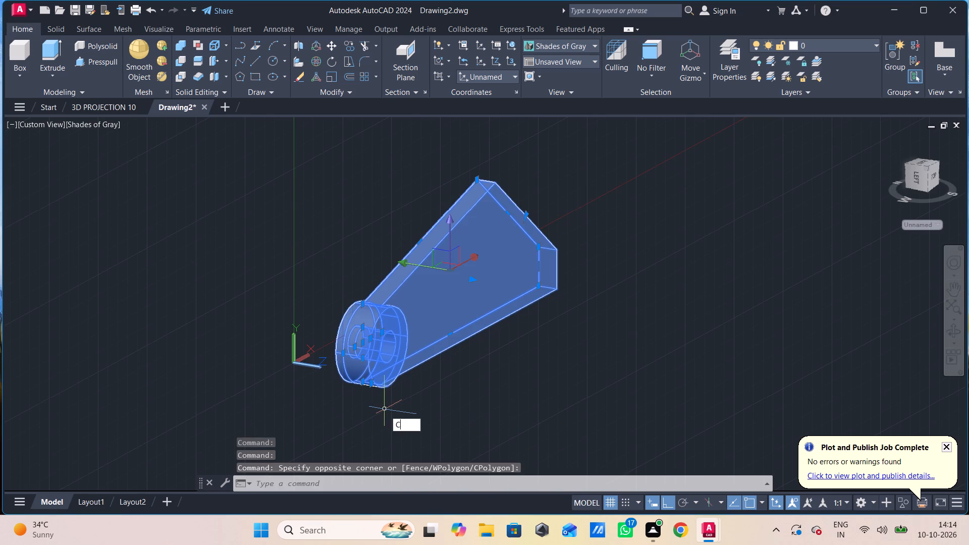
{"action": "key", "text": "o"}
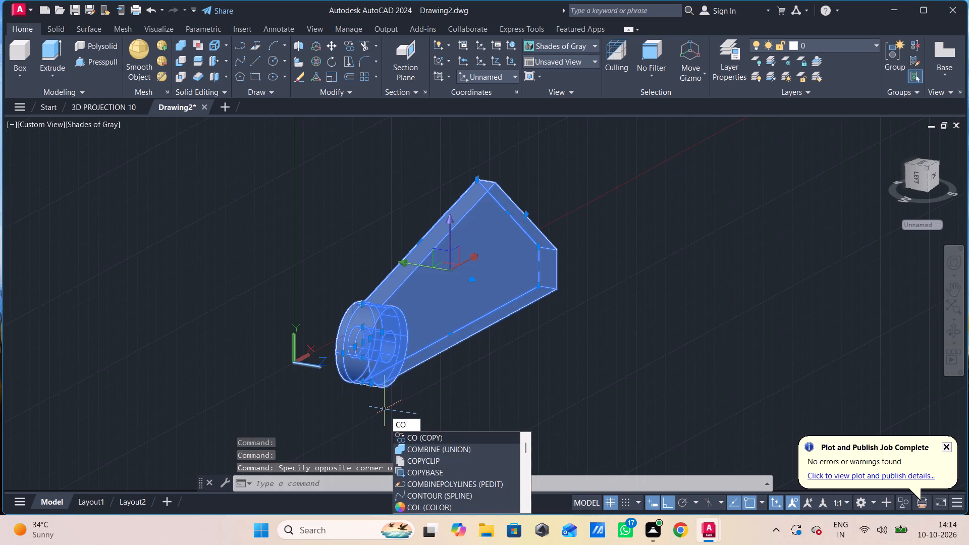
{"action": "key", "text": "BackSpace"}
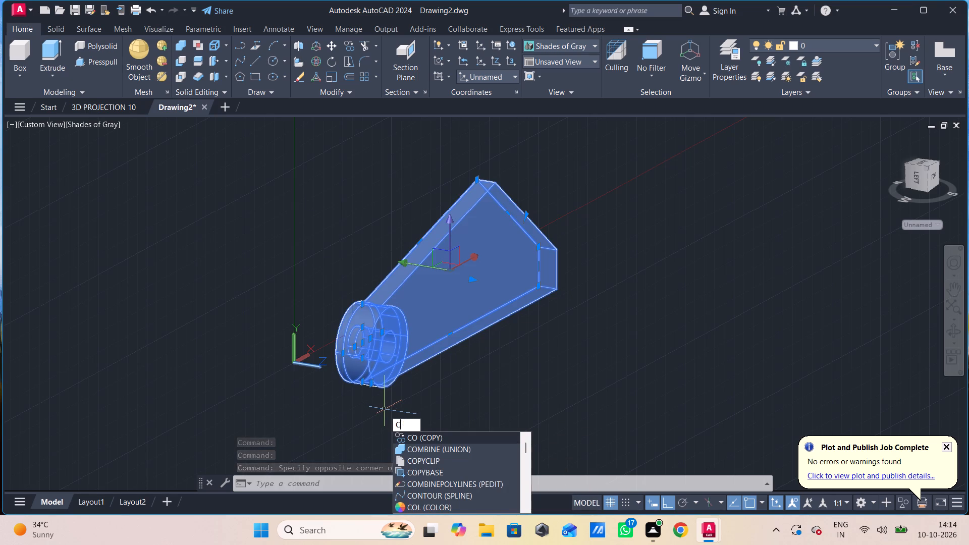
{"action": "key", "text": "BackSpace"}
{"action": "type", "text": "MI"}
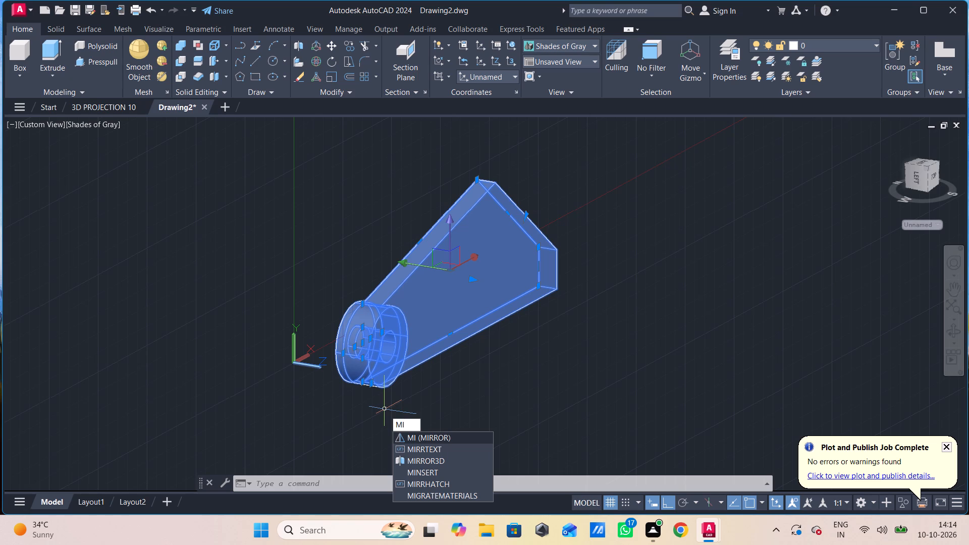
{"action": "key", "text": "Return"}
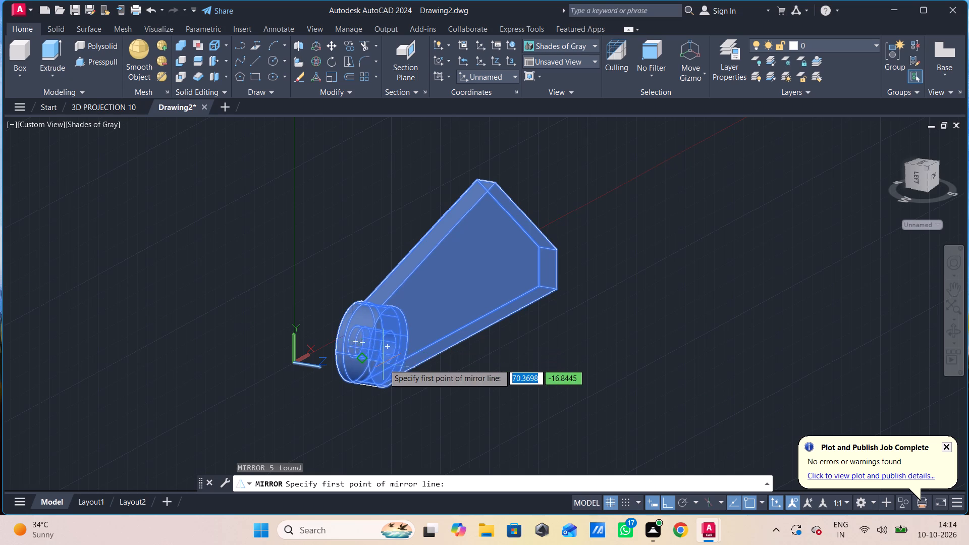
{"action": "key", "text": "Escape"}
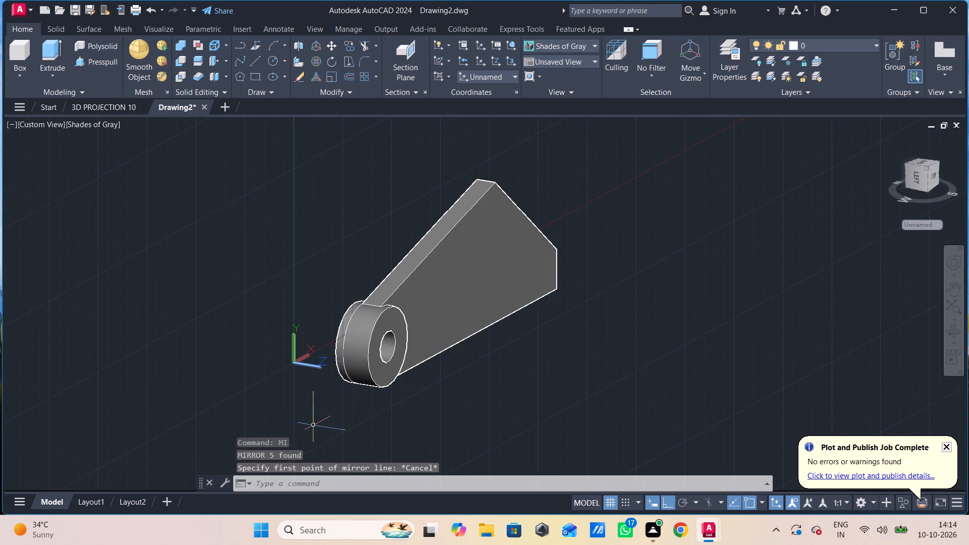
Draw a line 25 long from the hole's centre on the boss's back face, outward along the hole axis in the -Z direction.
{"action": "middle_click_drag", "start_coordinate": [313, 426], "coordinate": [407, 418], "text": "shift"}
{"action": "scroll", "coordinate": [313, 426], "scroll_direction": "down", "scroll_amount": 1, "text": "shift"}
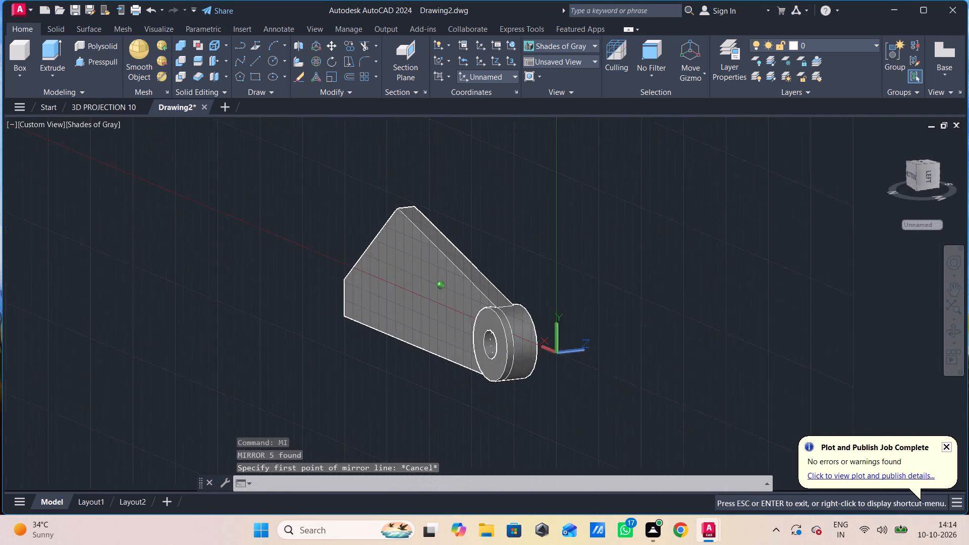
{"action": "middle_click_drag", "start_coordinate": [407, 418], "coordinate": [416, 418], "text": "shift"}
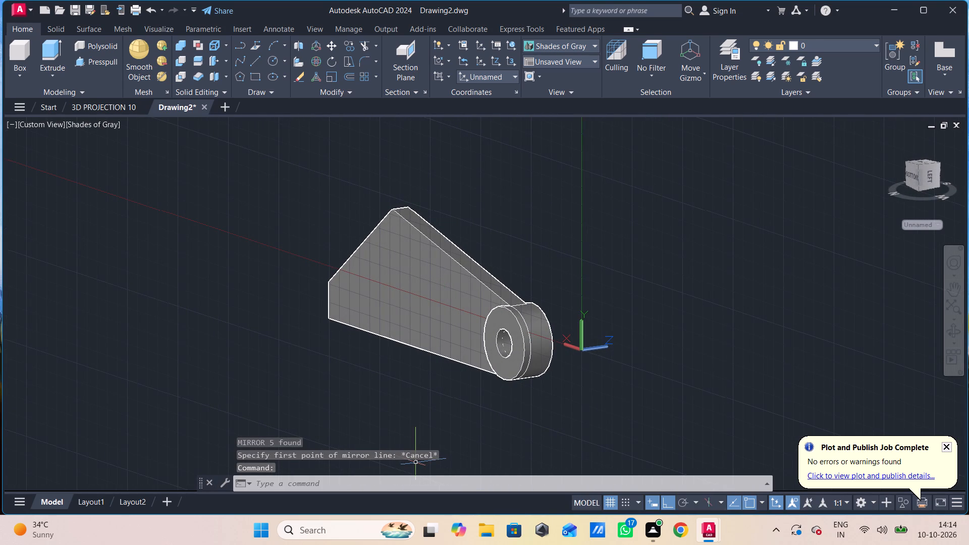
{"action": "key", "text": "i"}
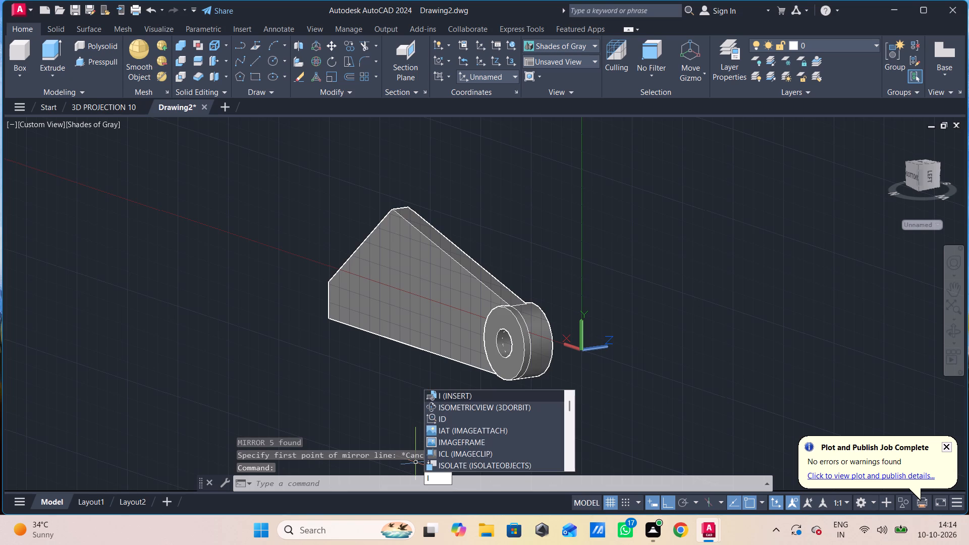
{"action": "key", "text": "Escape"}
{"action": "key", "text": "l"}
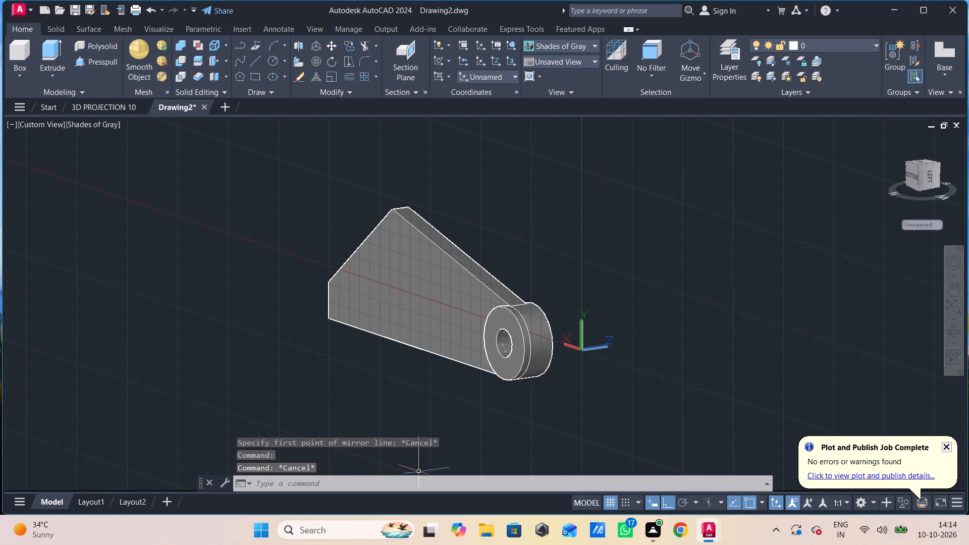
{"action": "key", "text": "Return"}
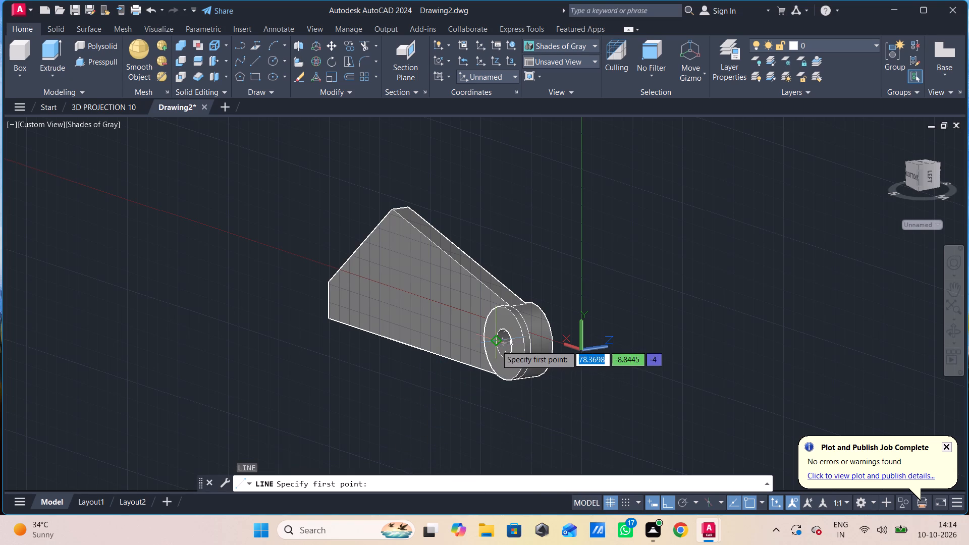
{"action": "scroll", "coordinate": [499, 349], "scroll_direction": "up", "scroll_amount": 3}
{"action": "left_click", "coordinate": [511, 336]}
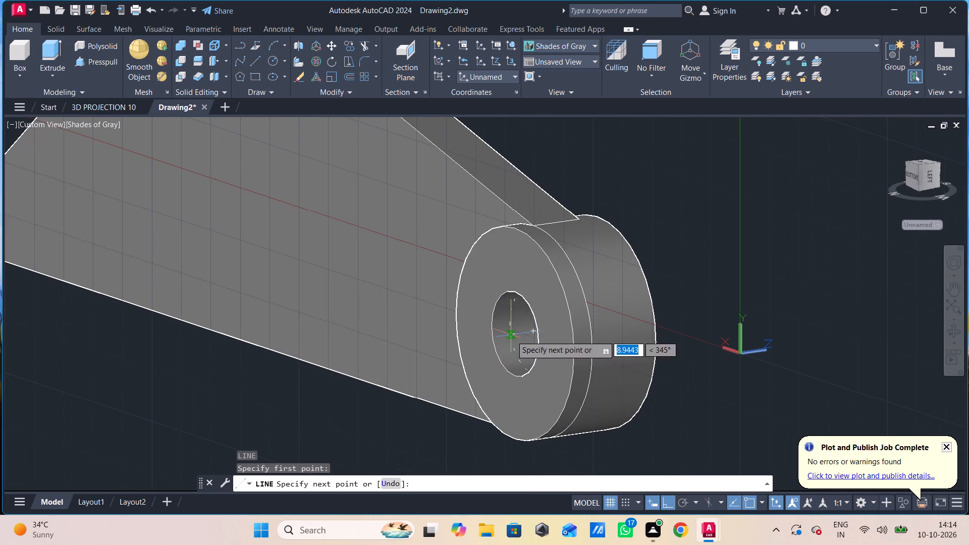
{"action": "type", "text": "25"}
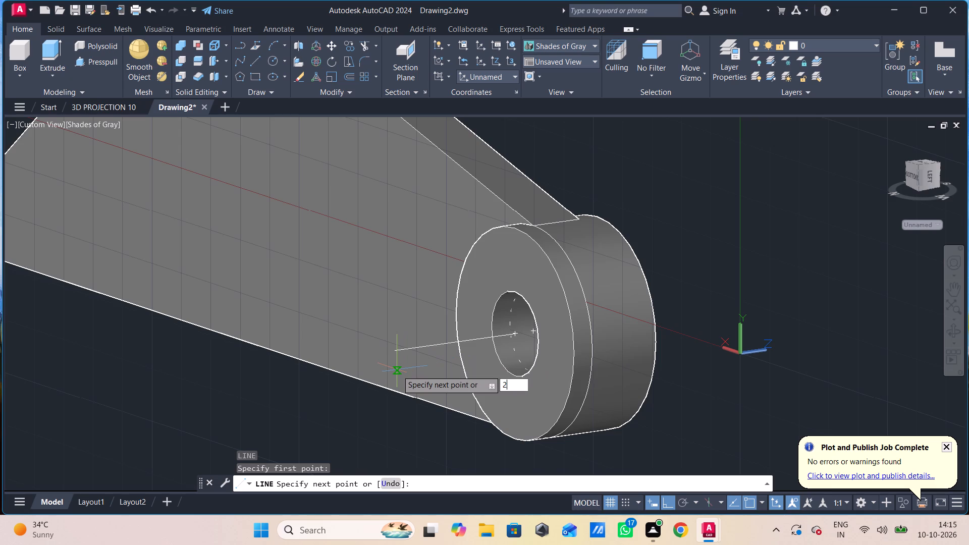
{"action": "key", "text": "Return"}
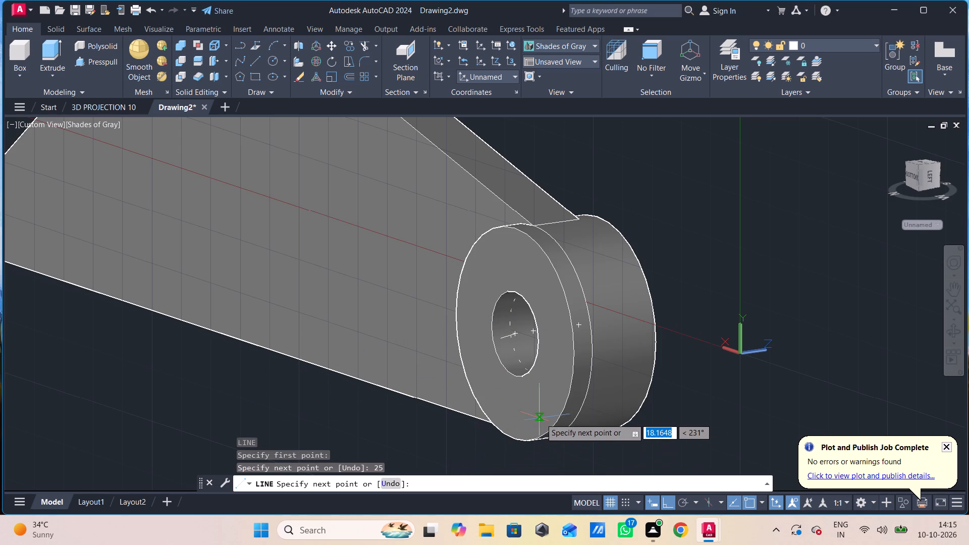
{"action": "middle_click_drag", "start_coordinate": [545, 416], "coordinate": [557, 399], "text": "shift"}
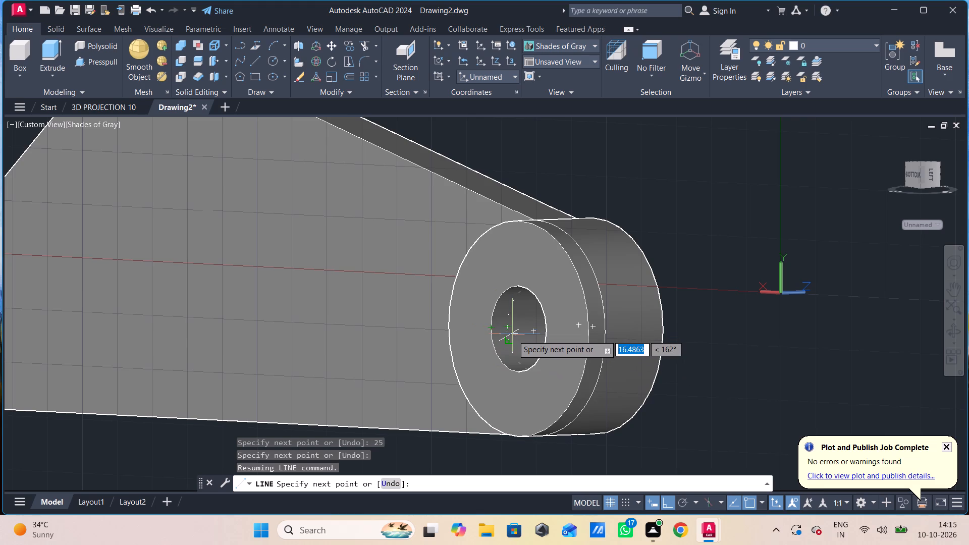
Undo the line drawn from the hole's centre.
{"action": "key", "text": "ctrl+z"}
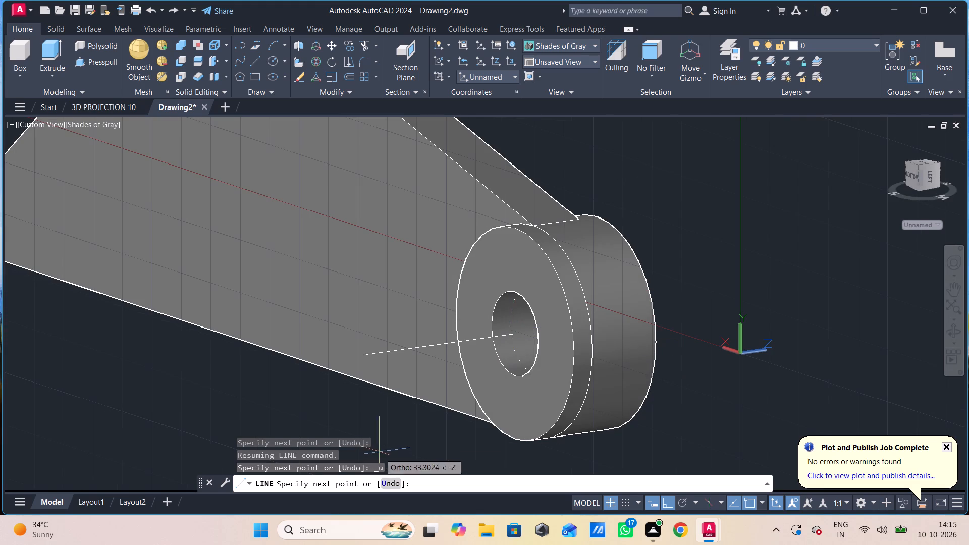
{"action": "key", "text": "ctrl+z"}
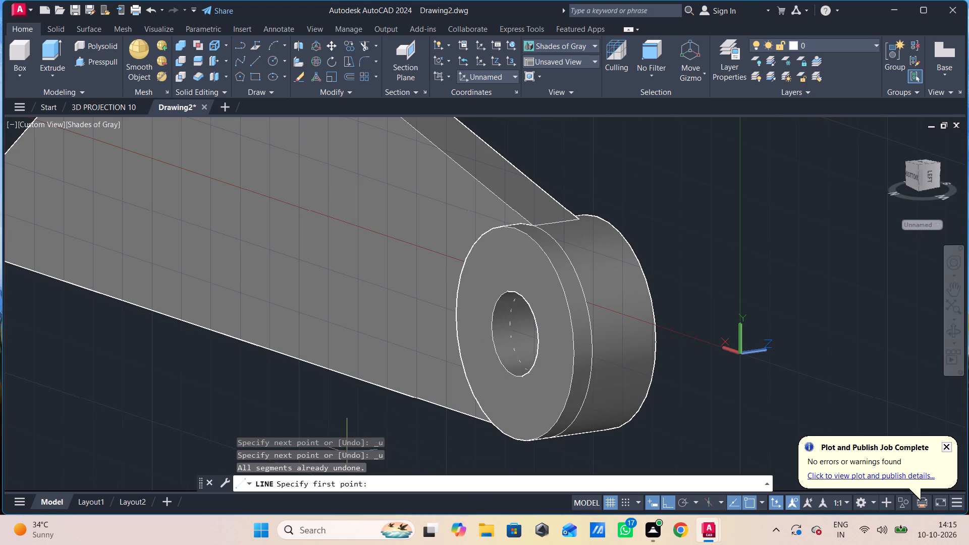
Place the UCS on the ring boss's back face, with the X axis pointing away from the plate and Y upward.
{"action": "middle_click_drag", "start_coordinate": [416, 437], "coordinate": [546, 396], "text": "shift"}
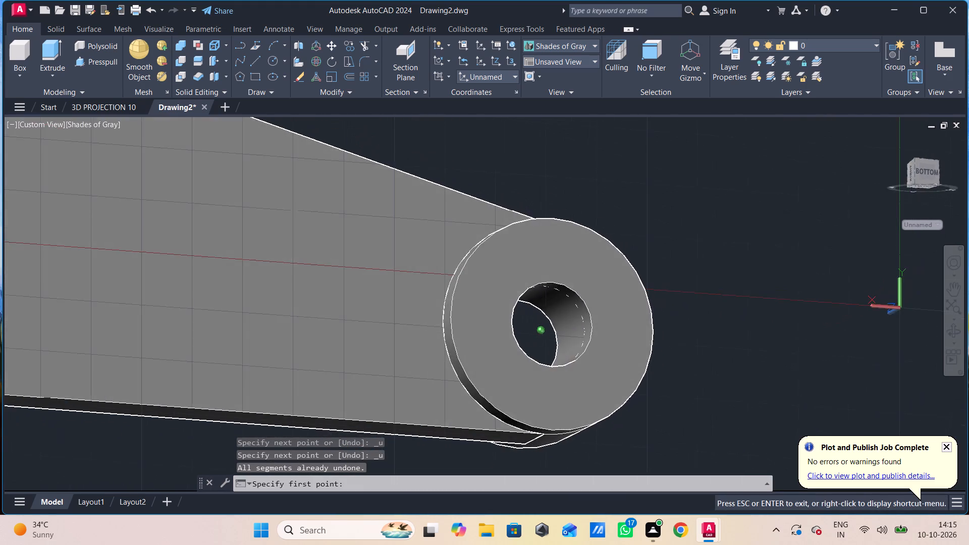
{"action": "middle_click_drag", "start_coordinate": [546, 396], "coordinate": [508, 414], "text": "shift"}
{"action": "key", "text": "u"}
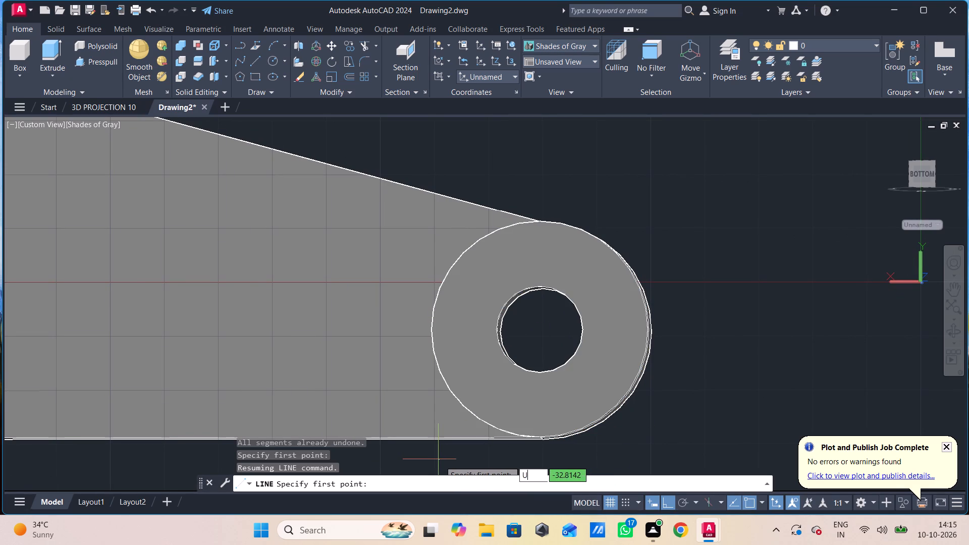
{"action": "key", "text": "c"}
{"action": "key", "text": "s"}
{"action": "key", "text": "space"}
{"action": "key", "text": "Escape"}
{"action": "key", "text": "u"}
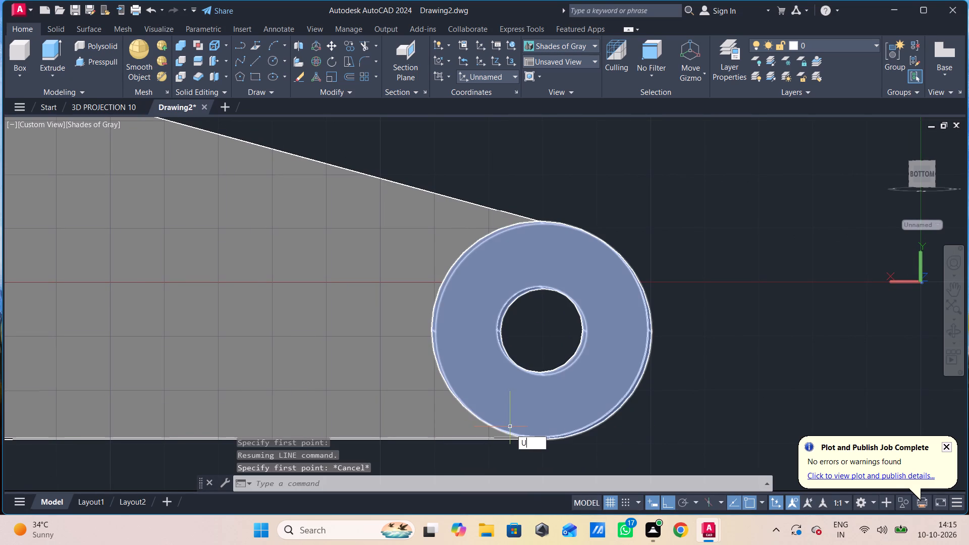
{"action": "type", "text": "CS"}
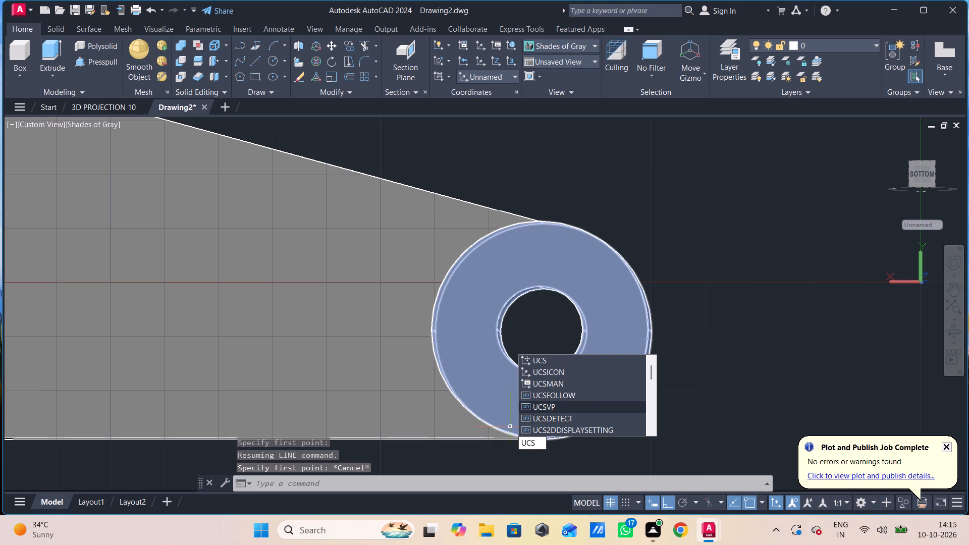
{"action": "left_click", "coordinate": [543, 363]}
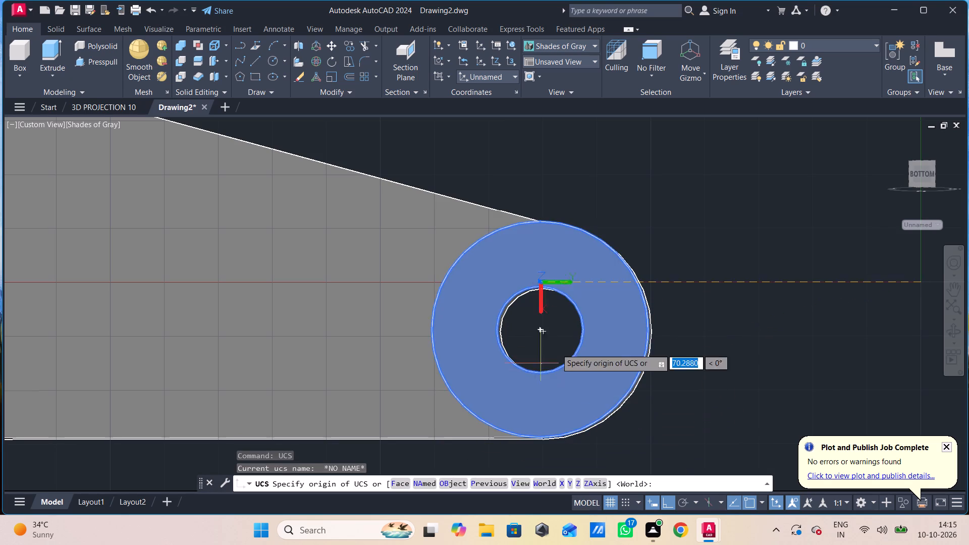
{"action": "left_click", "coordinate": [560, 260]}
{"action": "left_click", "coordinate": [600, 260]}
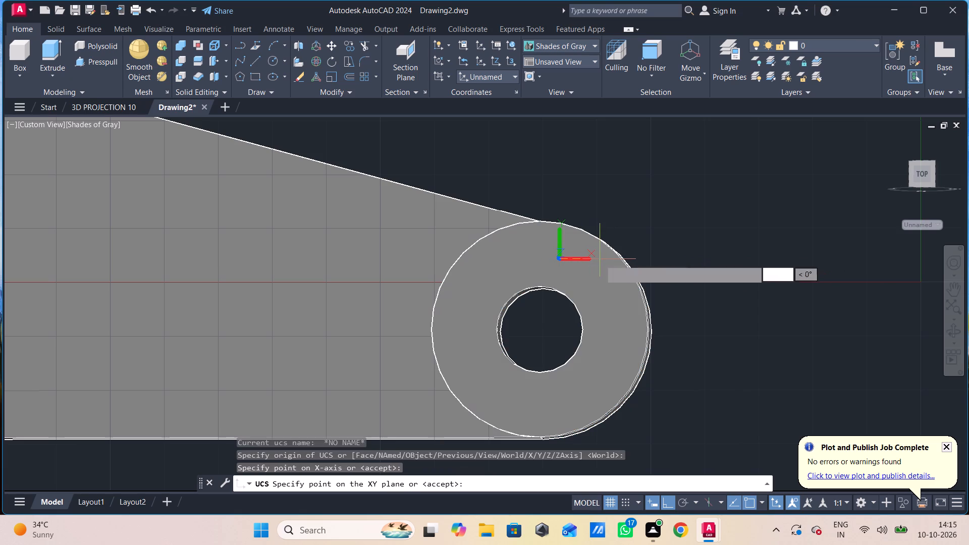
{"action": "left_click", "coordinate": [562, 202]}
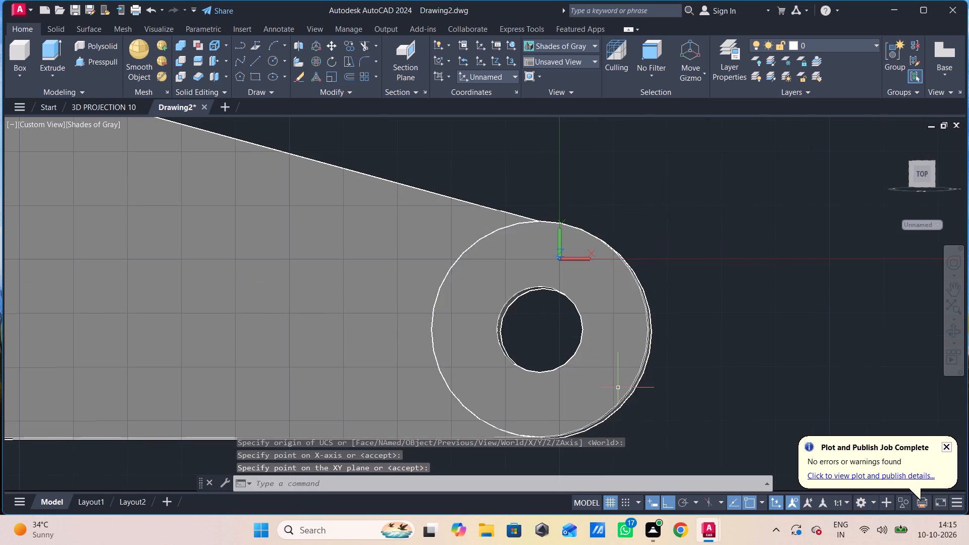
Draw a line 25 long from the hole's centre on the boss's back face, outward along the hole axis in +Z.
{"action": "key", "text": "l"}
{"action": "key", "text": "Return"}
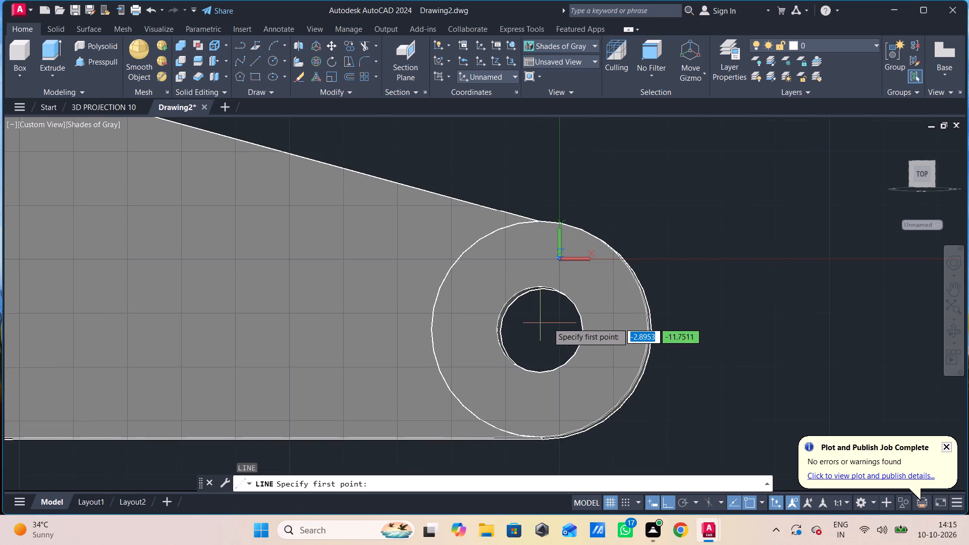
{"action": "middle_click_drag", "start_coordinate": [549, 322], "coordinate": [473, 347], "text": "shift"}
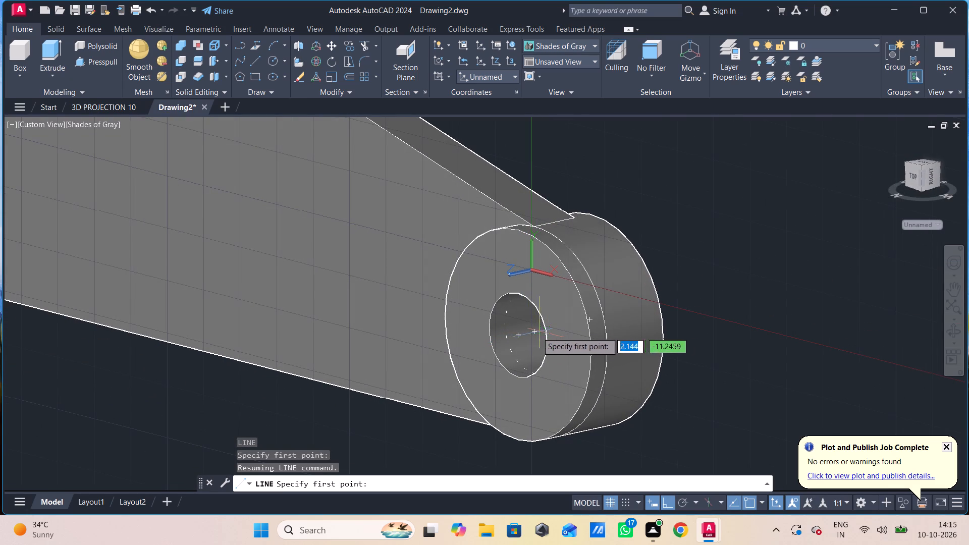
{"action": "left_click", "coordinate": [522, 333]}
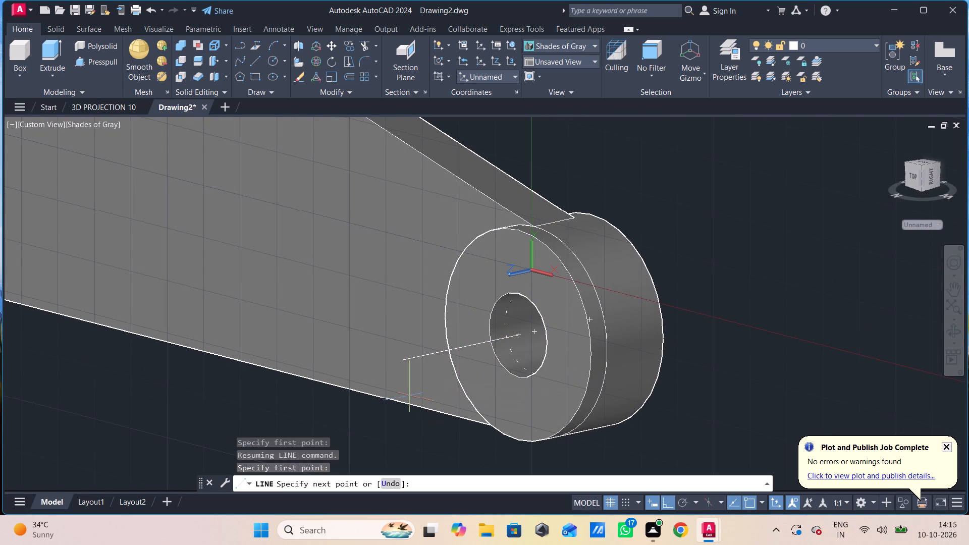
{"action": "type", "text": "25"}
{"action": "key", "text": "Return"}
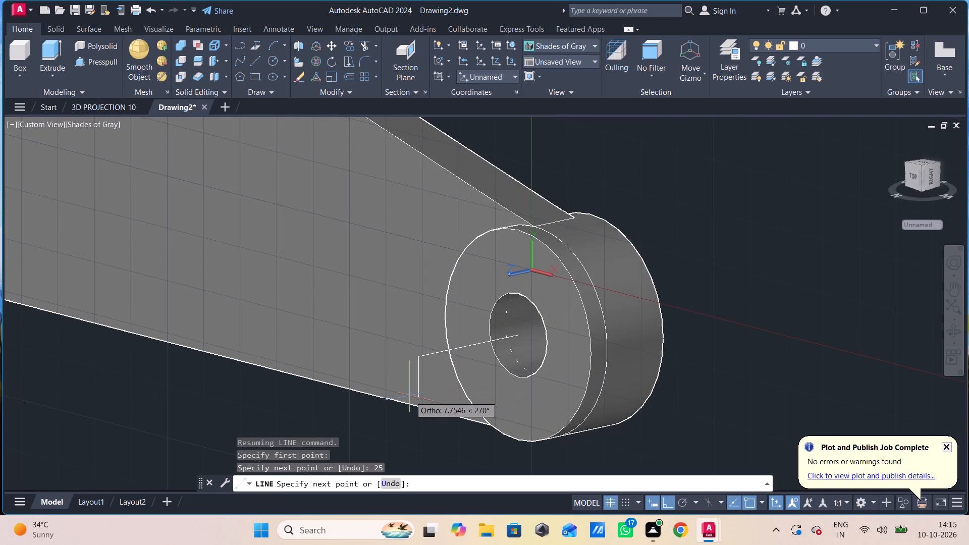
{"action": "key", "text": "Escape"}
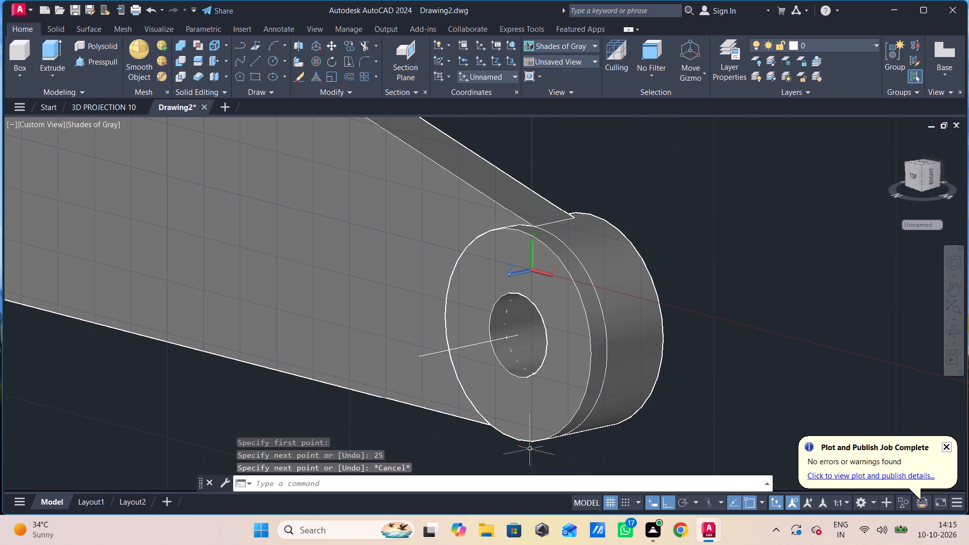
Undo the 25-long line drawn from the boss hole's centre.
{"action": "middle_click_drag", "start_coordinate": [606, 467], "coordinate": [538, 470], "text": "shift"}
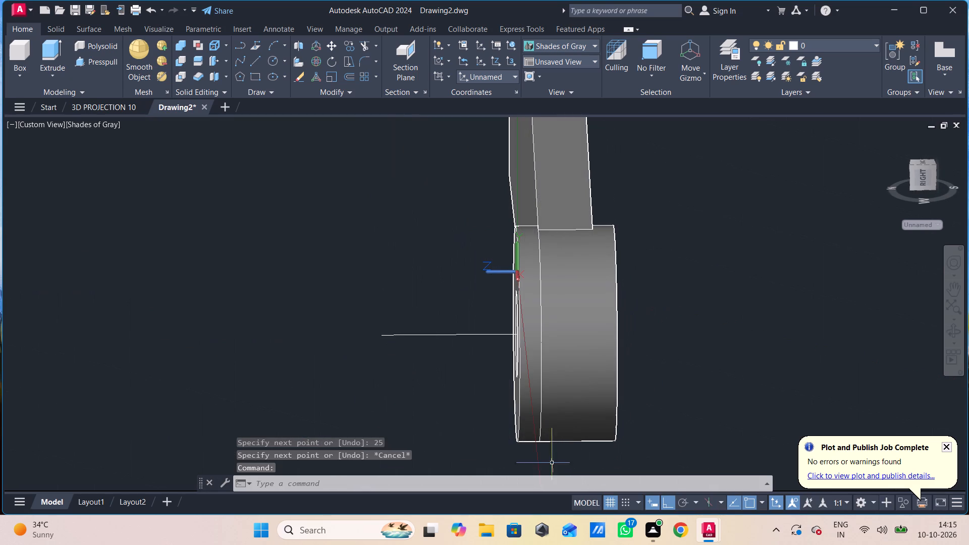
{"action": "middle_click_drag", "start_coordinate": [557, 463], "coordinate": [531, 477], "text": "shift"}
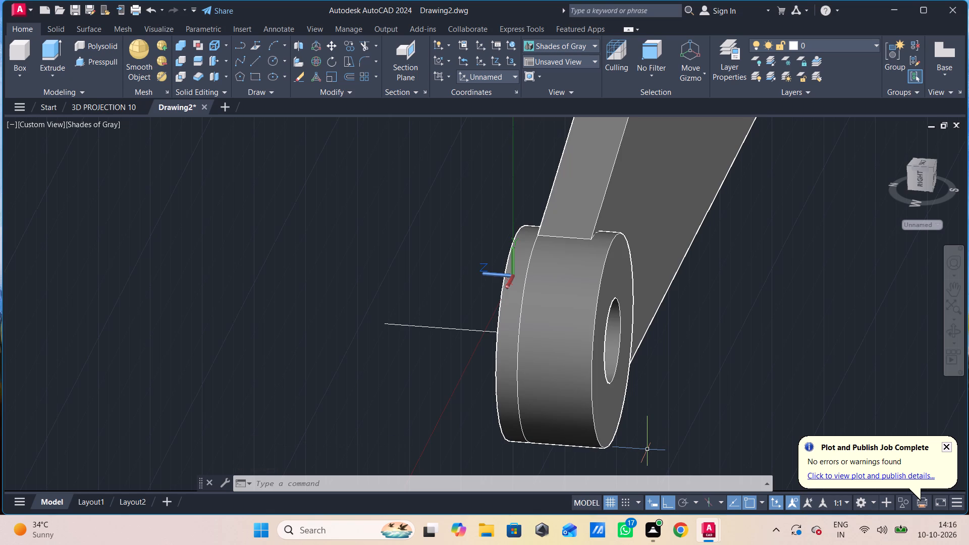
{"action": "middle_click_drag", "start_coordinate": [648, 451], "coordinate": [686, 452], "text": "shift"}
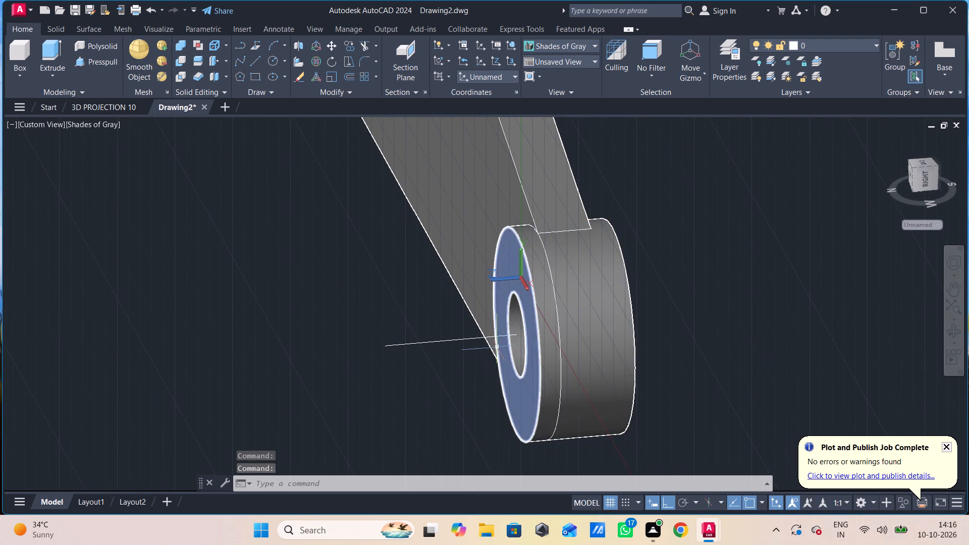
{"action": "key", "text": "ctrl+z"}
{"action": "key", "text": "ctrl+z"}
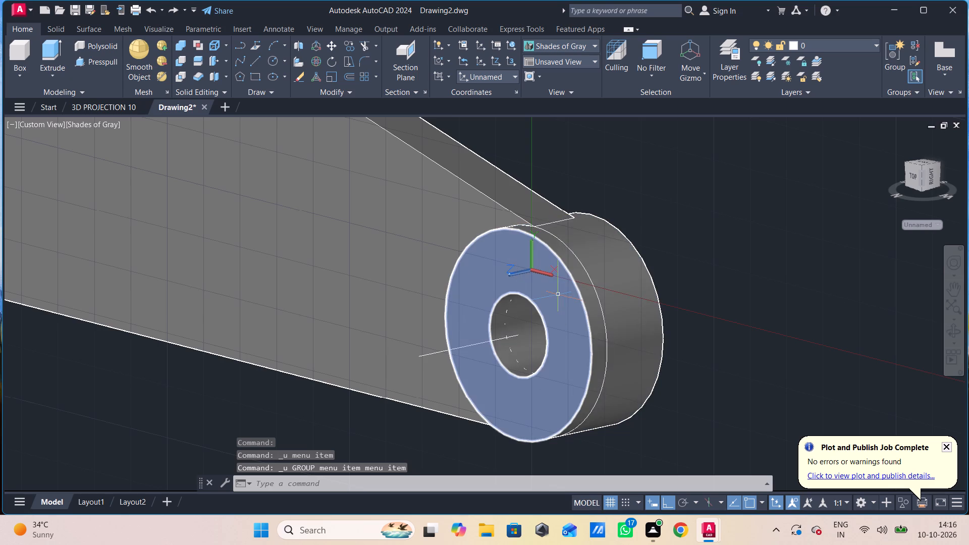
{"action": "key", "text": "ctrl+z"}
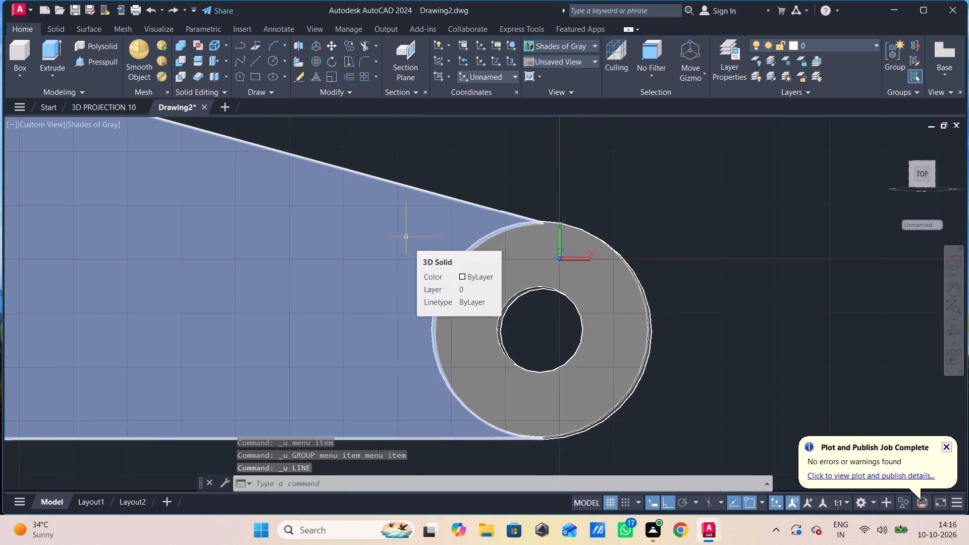
Place the UCS on the plate's back face near the boss, with the X axis towards the boss and Y upward.
{"action": "key", "text": "u"}
{"action": "type", "text": "CS"}
{"action": "key", "text": "space"}
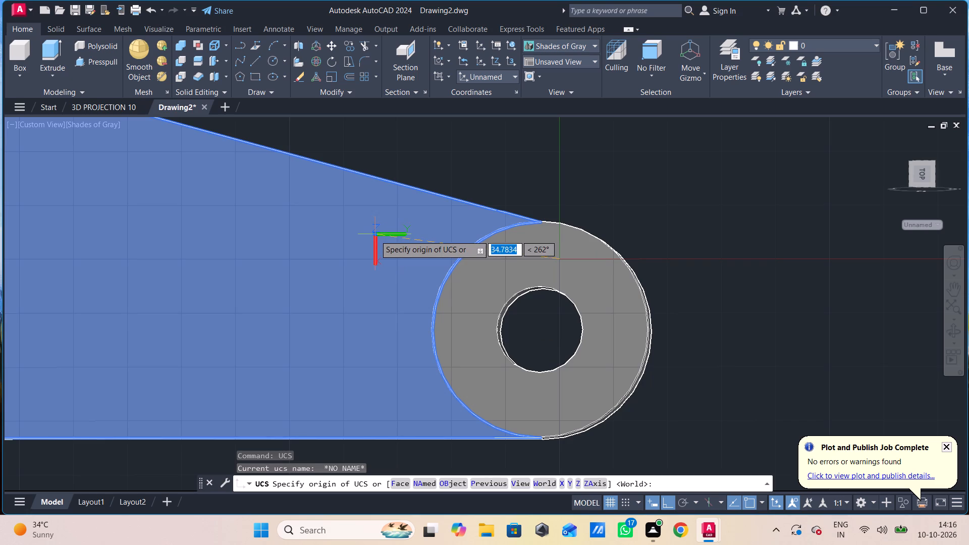
{"action": "left_click", "coordinate": [357, 241]}
{"action": "left_click", "coordinate": [413, 236]}
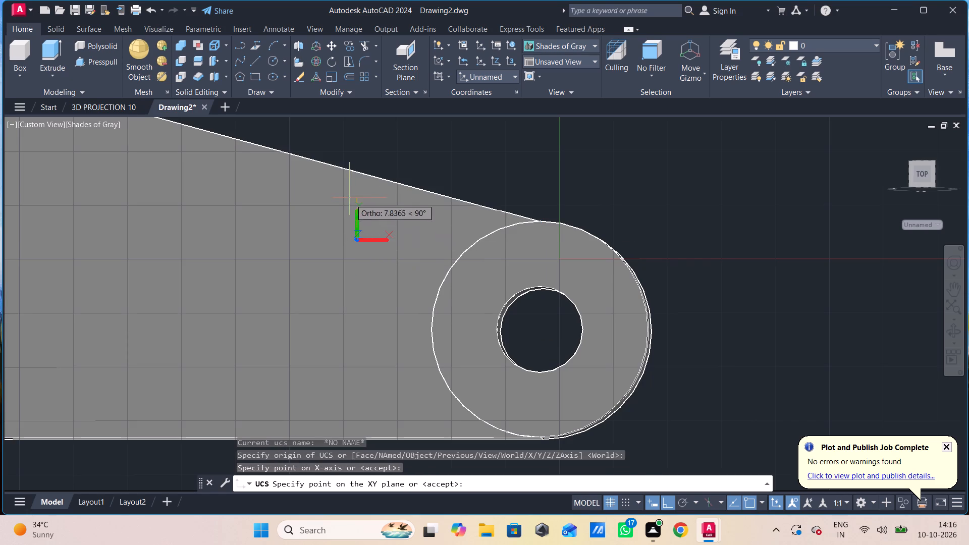
{"action": "left_click", "coordinate": [350, 198]}
{"action": "key", "text": "Escape"}
Draw a line 25 long from the sloping edge of the plate's back face, perpendicular to the plate in +Z.
{"action": "middle_click_drag", "start_coordinate": [515, 321], "coordinate": [510, 331], "text": "shift"}
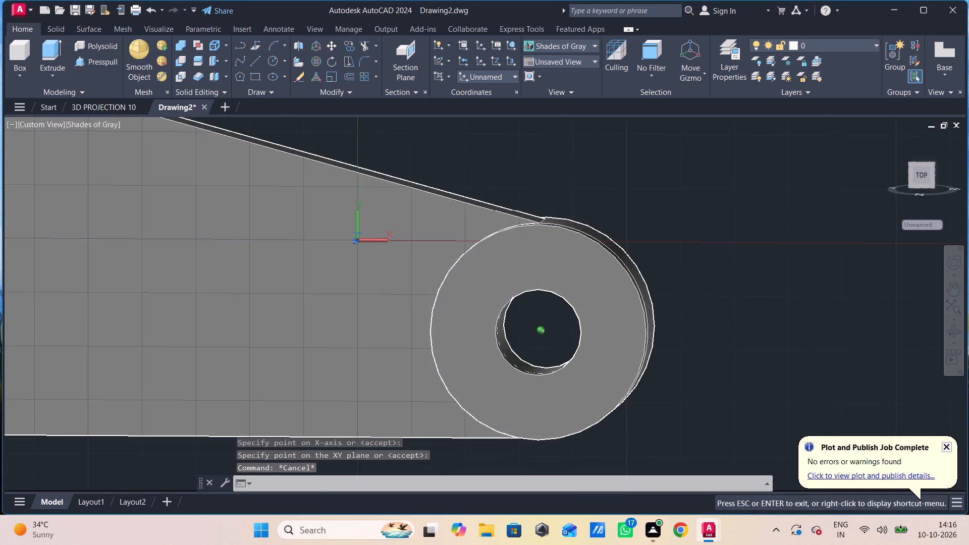
{"action": "middle_click_drag", "start_coordinate": [510, 331], "coordinate": [404, 356], "text": "shift"}
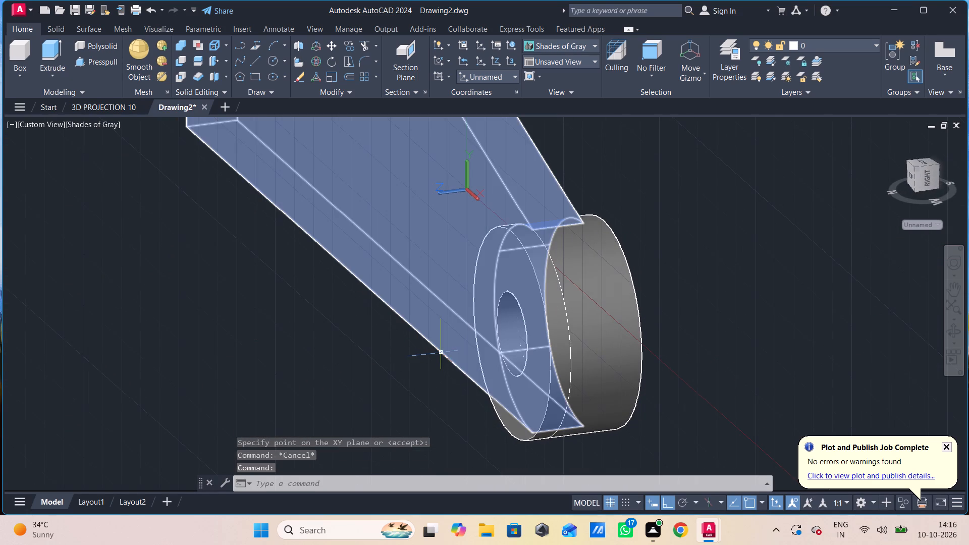
{"action": "key", "text": "l"}
{"action": "key", "text": "Return"}
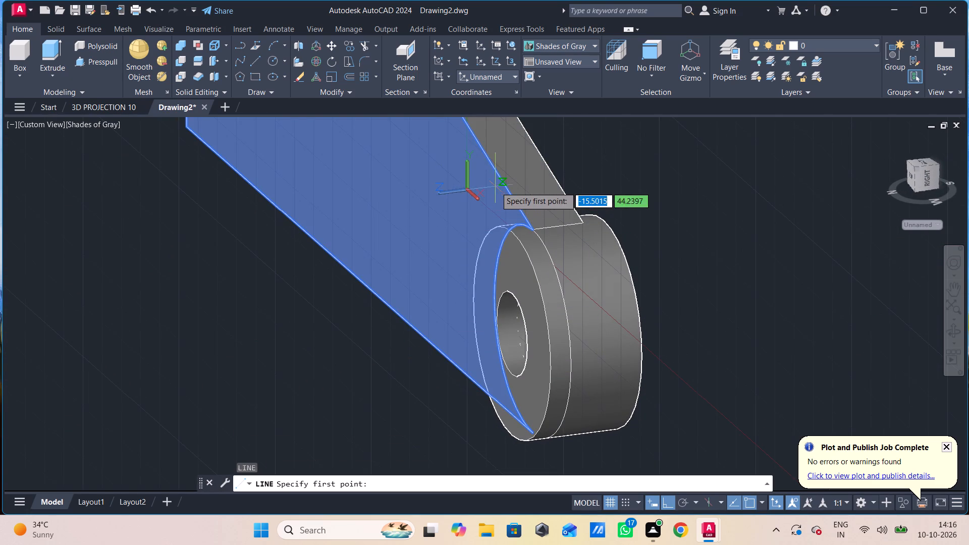
{"action": "left_click", "coordinate": [493, 166]}
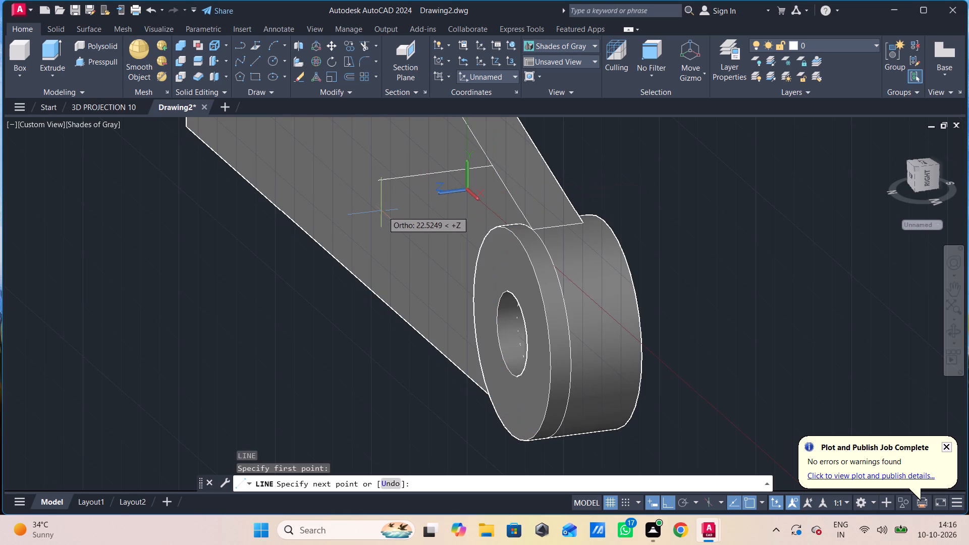
{"action": "type", "text": "25"}
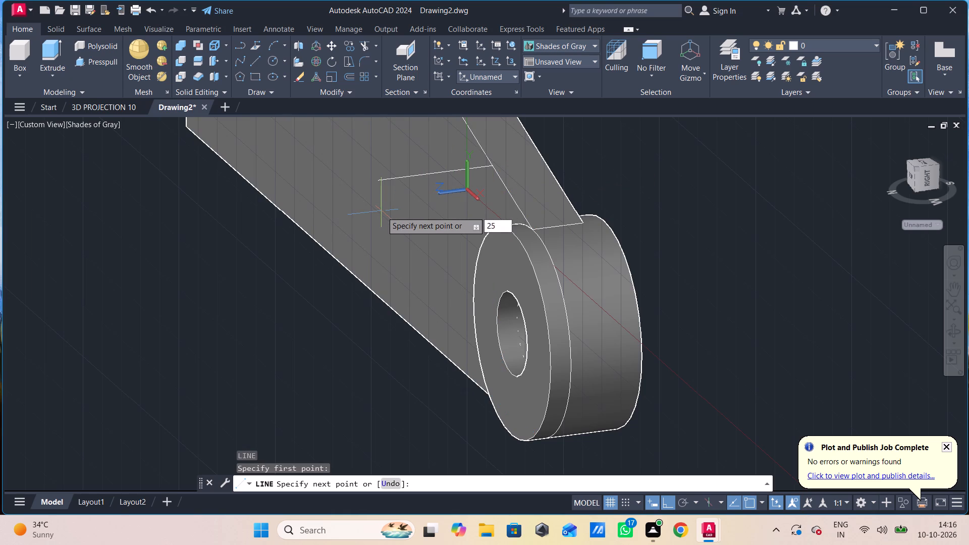
{"action": "key", "text": "Return"}
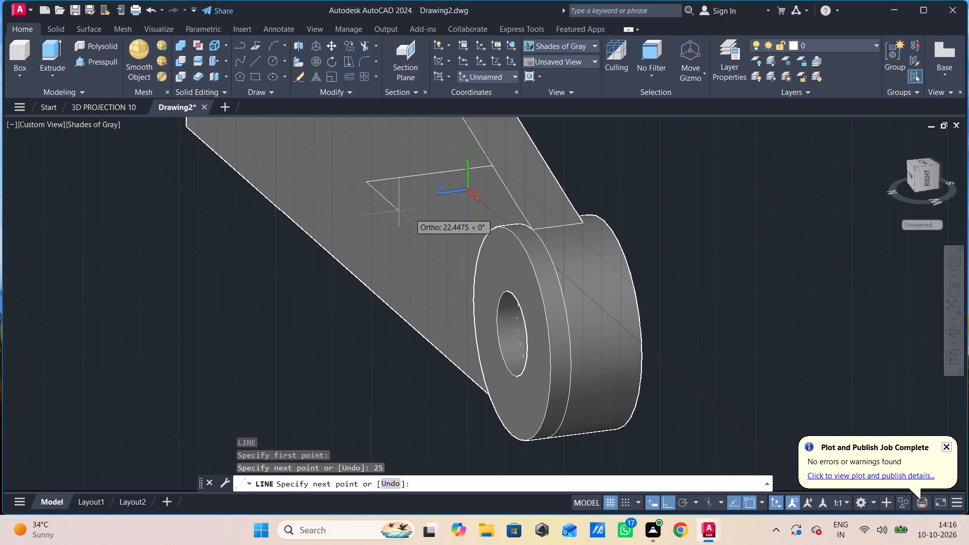
{"action": "key", "text": "Escape"}
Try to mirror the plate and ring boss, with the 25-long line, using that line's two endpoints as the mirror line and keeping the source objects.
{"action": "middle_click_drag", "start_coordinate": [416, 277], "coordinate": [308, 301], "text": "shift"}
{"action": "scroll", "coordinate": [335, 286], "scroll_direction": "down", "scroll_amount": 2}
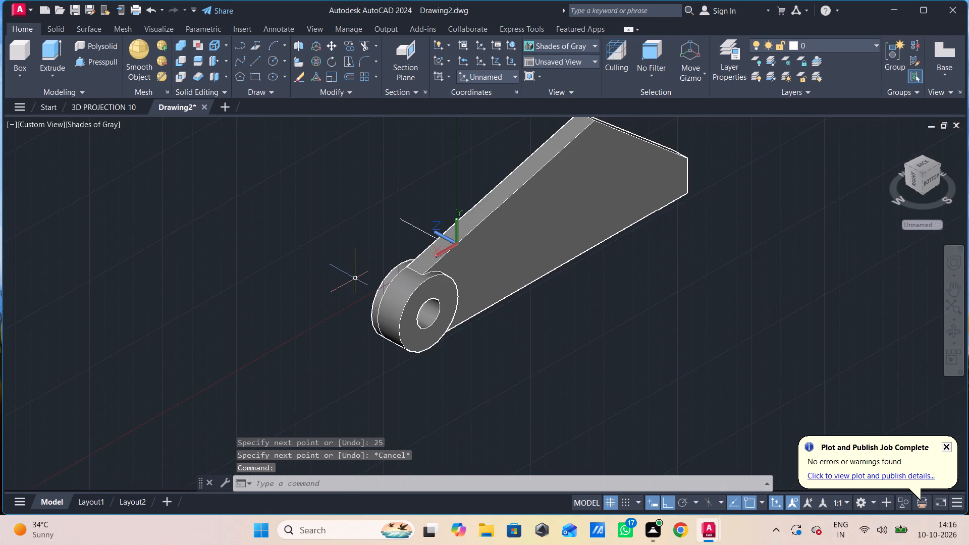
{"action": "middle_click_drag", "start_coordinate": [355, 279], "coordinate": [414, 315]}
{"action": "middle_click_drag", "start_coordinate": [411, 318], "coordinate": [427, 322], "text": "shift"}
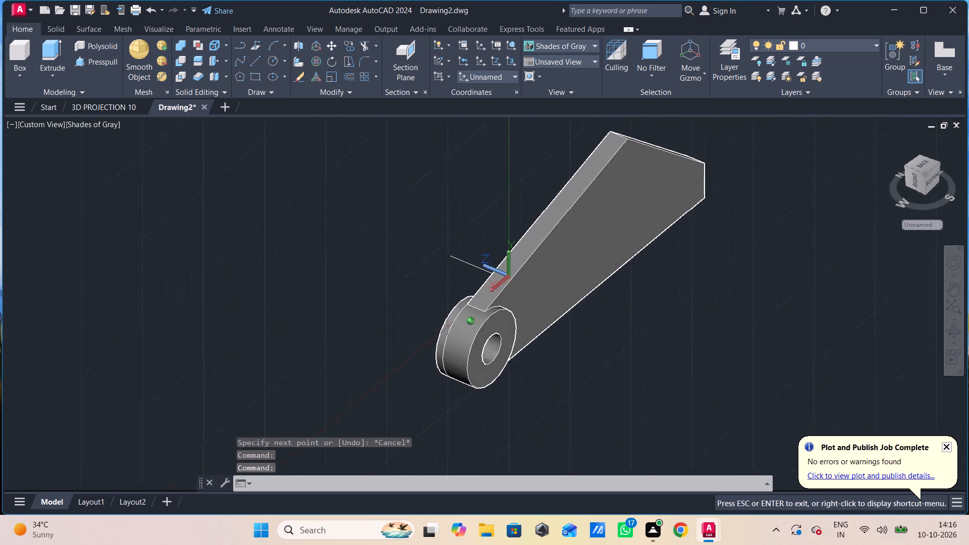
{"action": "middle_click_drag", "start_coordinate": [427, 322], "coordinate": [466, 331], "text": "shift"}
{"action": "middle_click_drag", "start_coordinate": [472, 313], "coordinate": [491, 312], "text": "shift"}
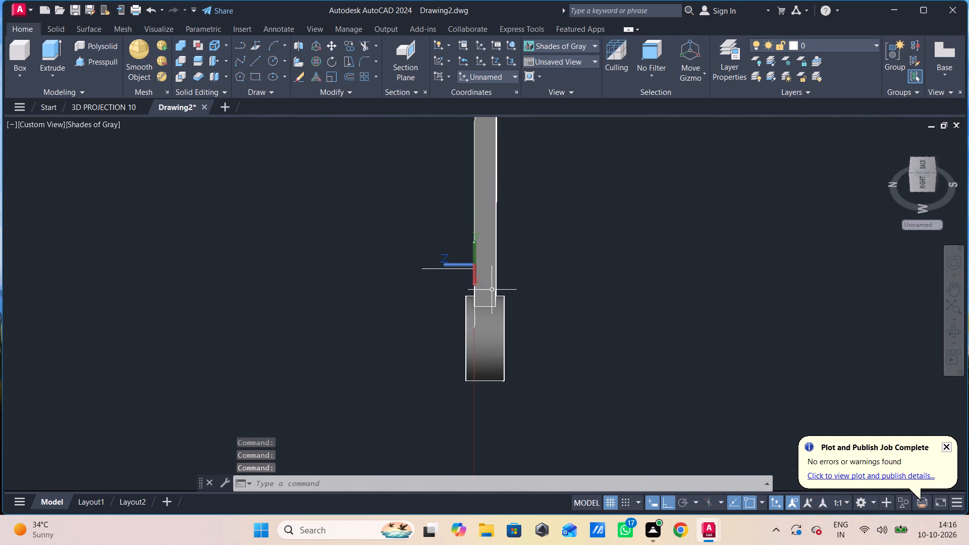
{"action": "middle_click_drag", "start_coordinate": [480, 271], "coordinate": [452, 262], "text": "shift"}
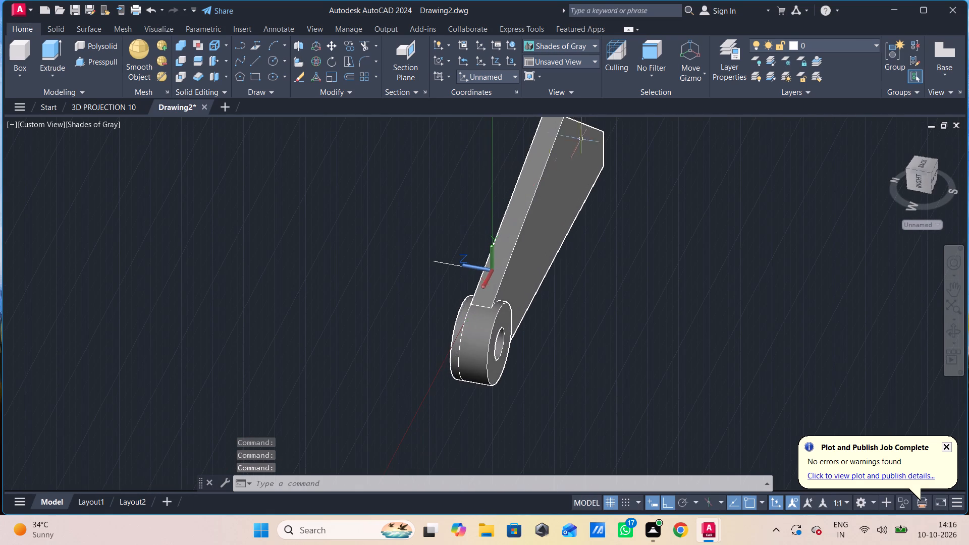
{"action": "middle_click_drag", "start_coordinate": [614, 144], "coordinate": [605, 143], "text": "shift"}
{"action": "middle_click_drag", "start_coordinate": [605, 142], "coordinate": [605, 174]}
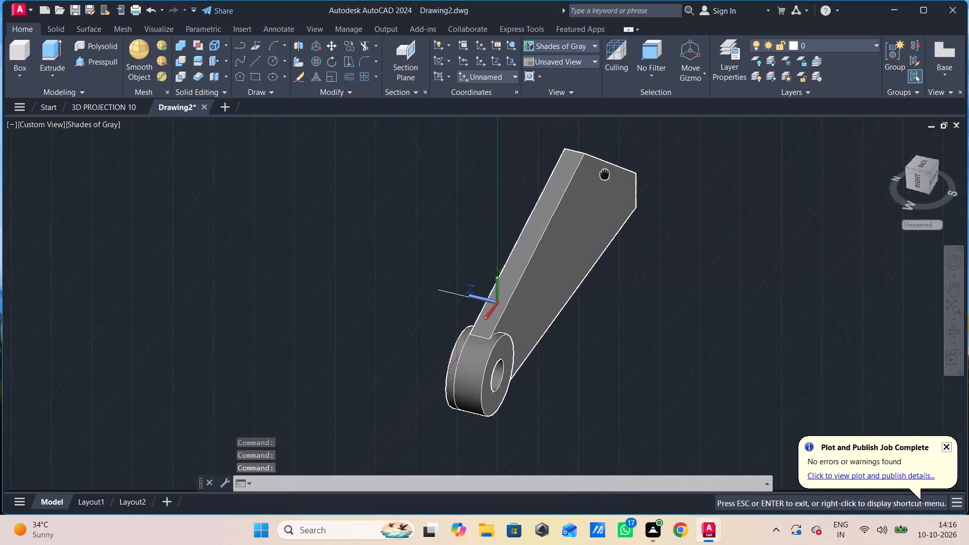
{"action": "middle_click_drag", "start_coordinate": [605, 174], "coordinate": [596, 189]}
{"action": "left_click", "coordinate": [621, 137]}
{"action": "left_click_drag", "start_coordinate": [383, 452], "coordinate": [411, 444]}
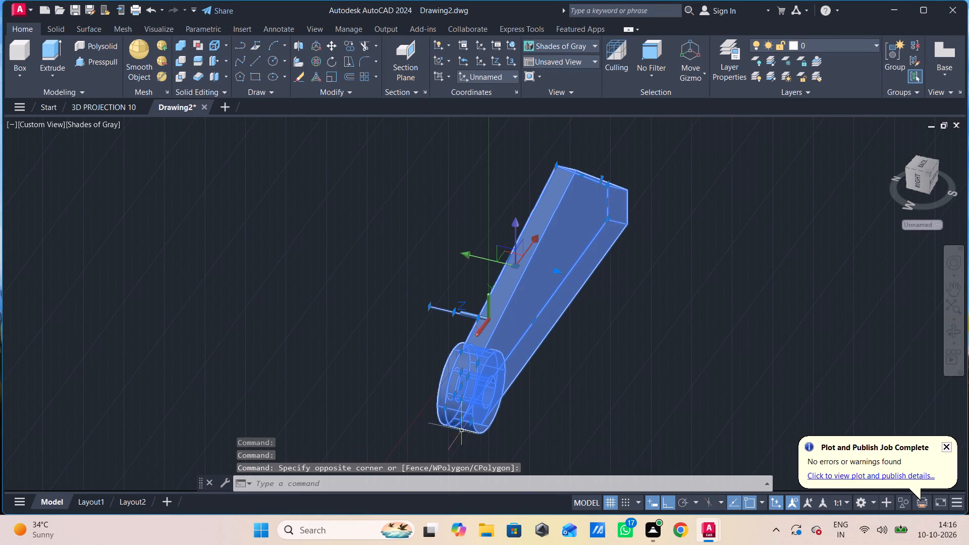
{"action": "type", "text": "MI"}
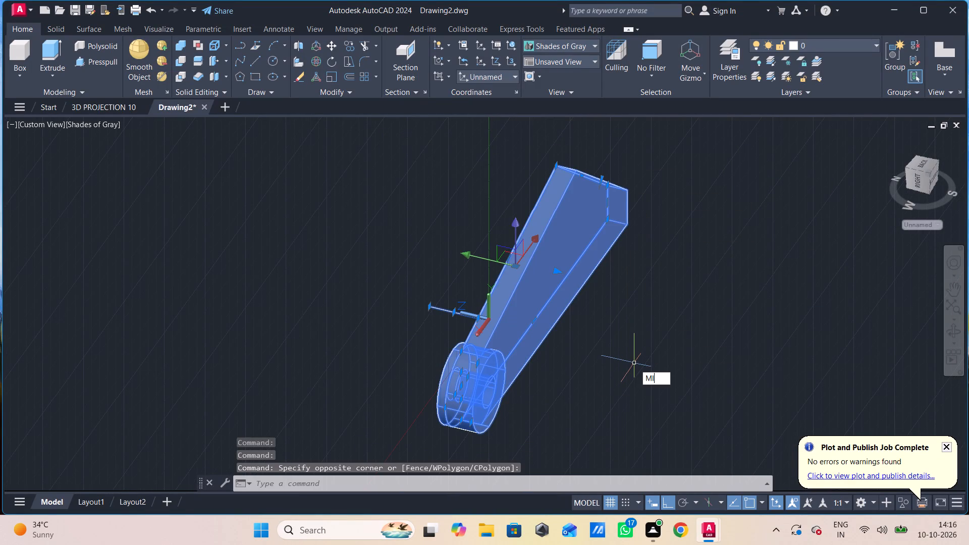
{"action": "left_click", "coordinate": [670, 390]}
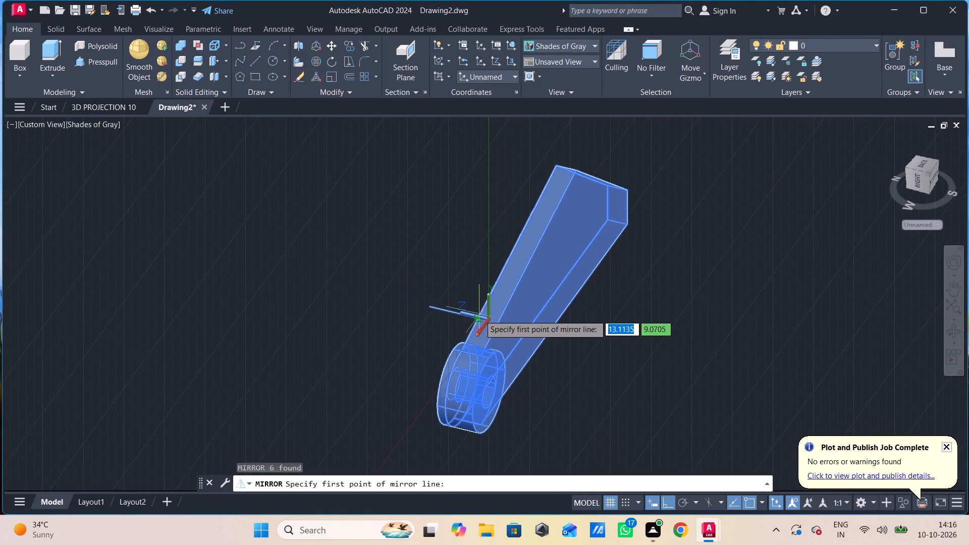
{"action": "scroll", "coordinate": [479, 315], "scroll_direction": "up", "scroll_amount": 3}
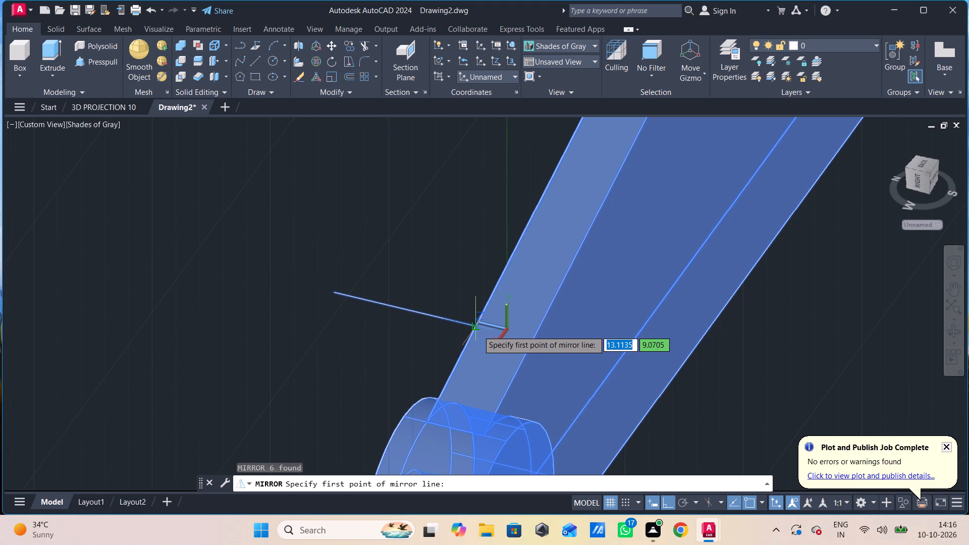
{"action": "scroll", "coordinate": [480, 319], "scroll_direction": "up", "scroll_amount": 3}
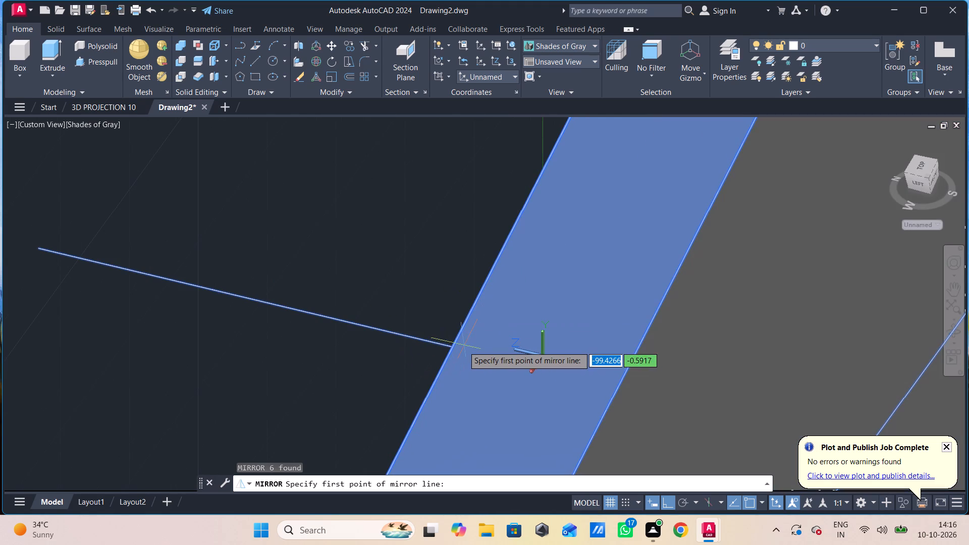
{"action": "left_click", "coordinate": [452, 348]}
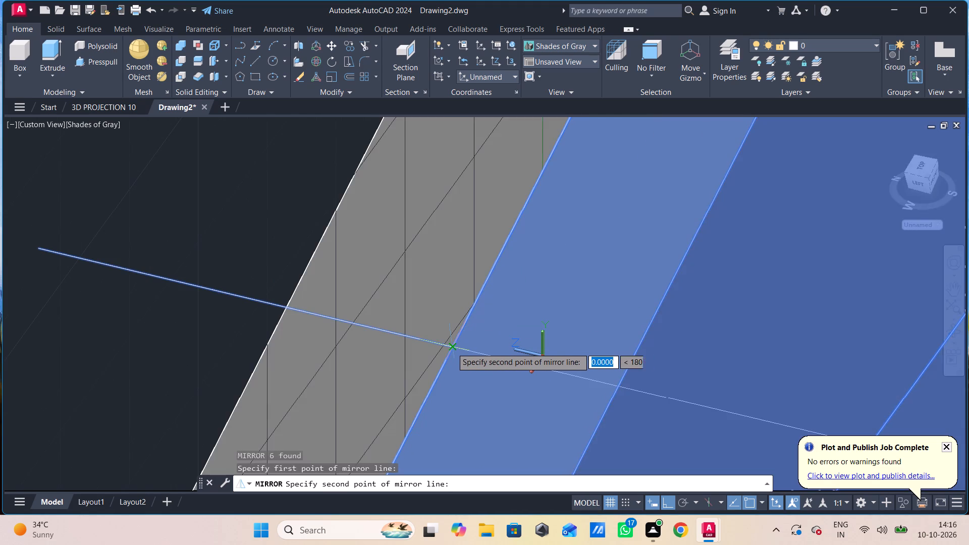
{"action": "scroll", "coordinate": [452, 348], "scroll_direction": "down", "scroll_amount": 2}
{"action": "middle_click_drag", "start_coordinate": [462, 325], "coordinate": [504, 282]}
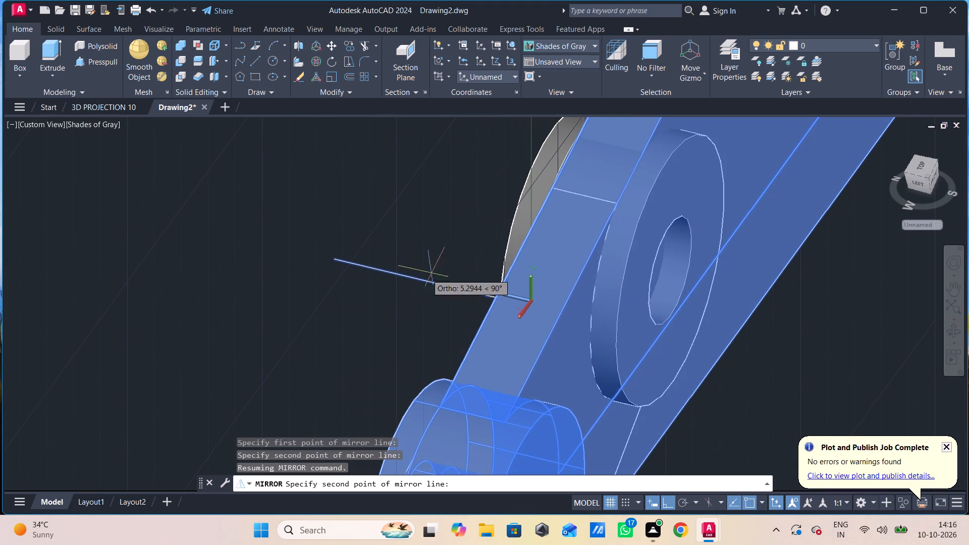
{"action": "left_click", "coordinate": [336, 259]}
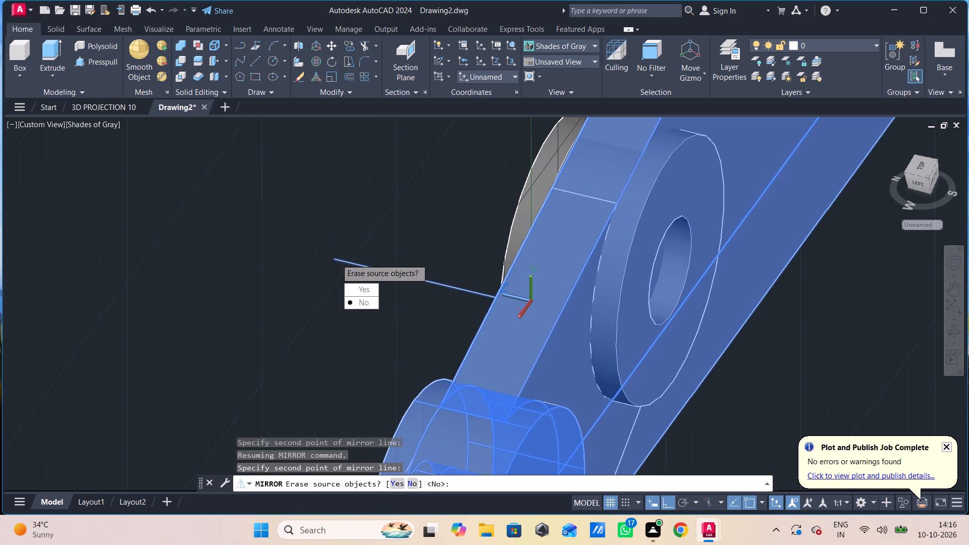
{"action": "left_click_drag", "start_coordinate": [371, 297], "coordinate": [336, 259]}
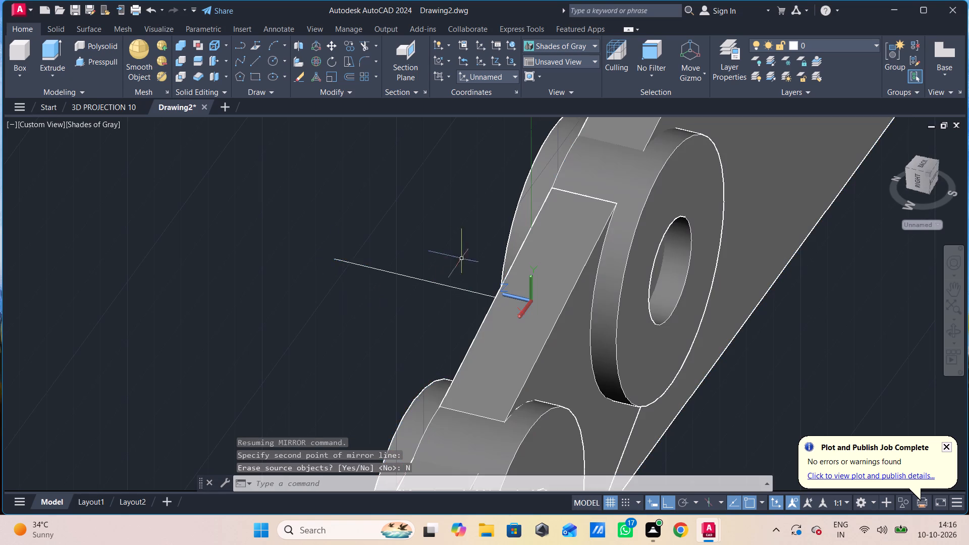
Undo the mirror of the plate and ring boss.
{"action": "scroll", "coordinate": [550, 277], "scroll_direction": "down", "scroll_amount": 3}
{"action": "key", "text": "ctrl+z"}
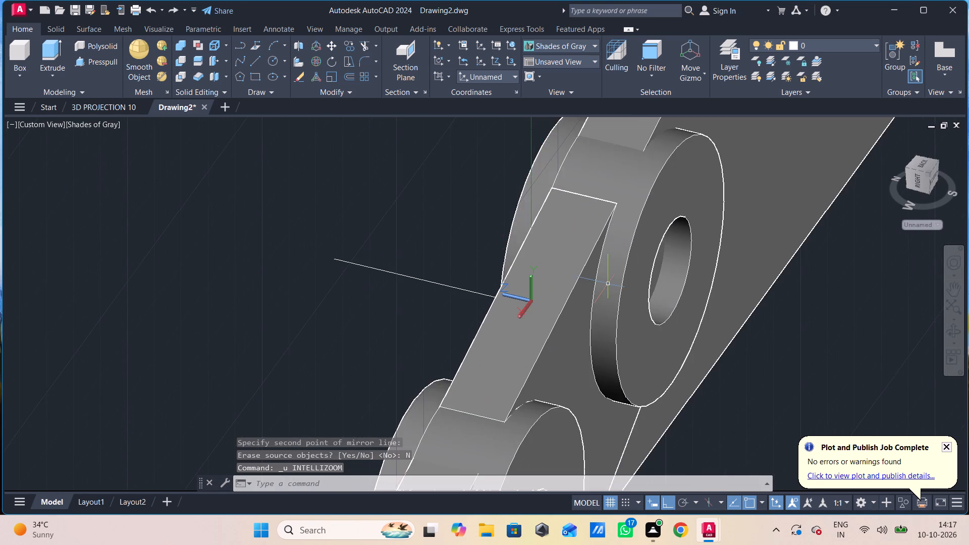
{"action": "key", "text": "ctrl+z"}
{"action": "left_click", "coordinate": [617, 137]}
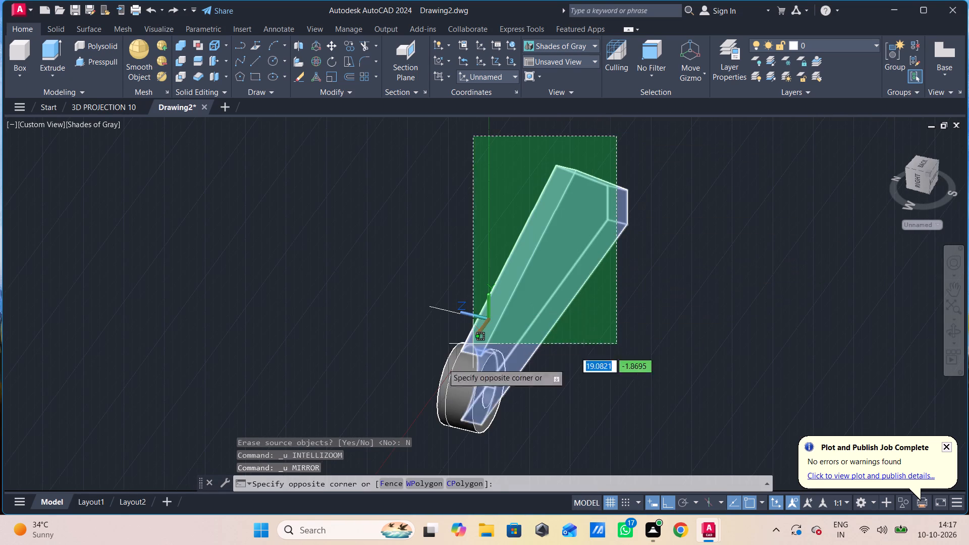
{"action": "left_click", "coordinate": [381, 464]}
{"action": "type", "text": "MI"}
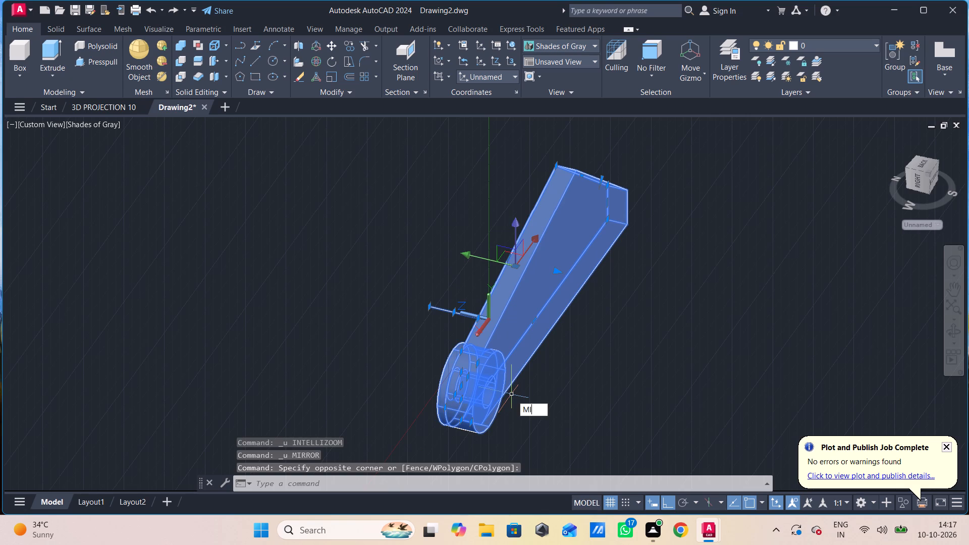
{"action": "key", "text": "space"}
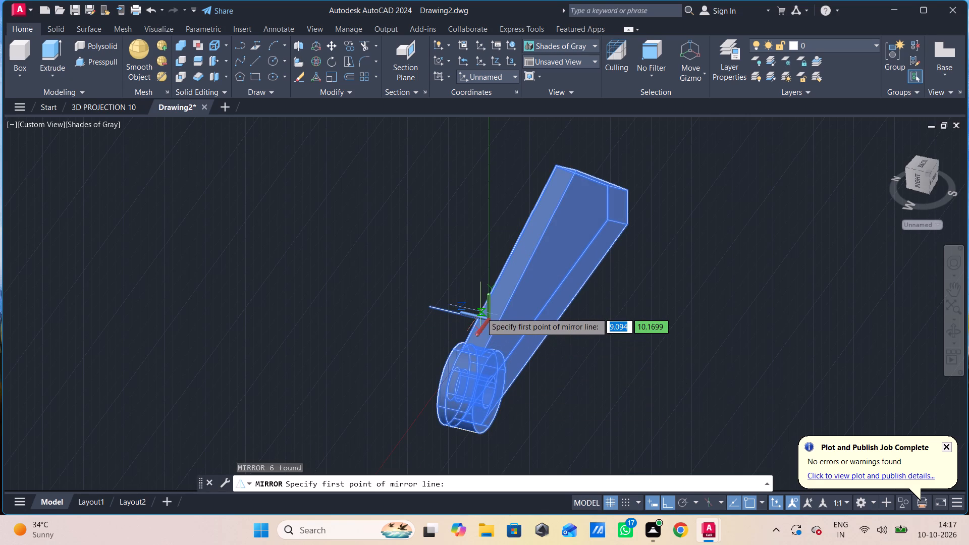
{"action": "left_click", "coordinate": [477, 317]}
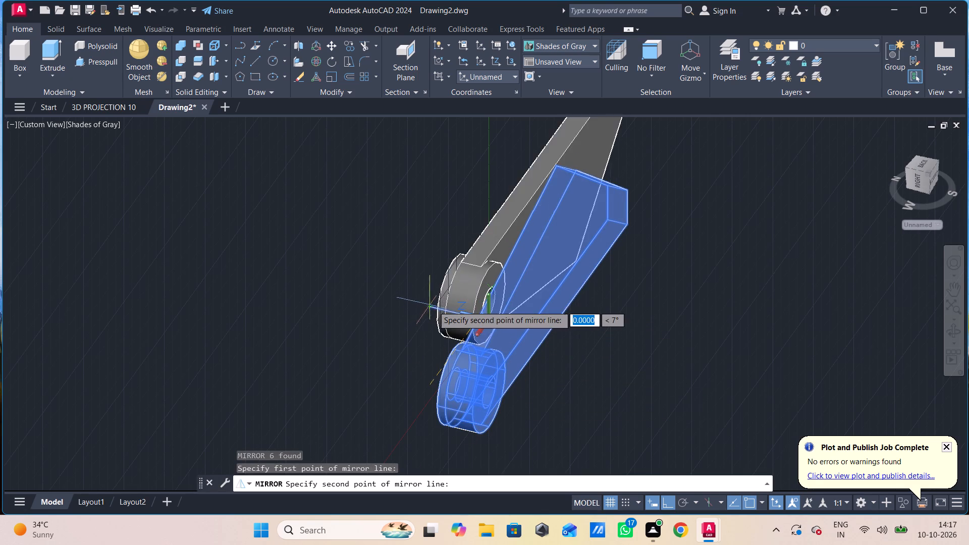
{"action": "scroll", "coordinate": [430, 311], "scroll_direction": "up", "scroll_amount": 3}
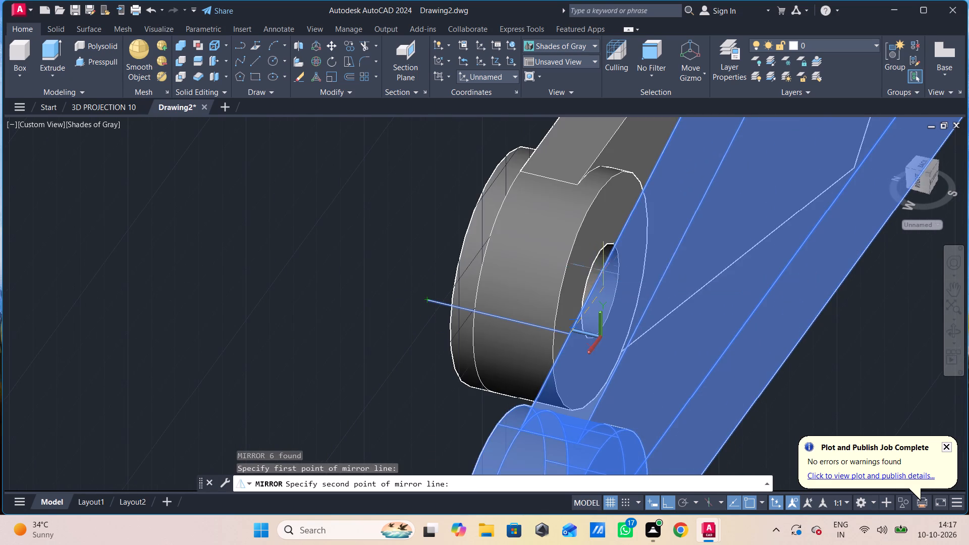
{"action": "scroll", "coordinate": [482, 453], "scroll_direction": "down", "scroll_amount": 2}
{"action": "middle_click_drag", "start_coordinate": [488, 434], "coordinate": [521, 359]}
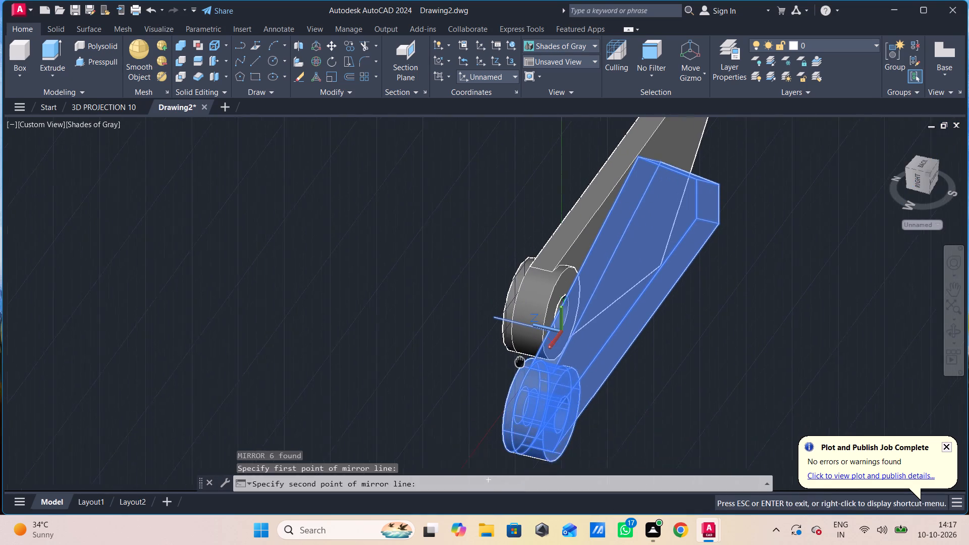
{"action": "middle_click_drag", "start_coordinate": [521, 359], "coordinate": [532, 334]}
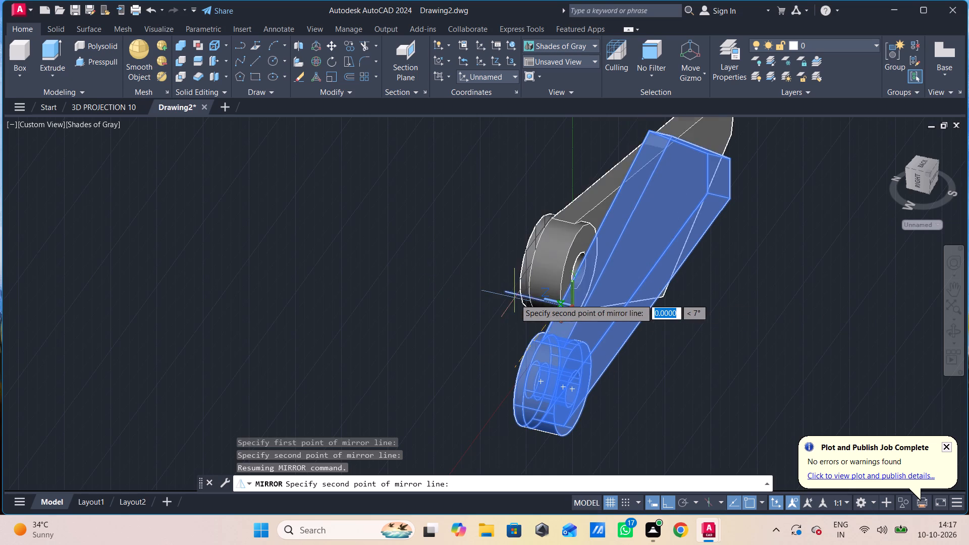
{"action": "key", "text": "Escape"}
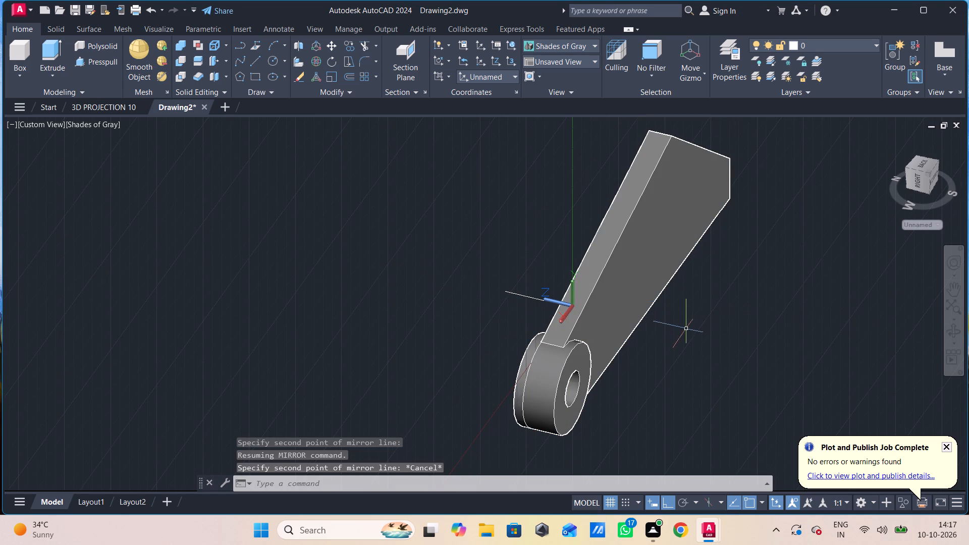
Move the 25-long line by its plate-side endpoint to the back-face corner at the plate's wide end.
{"action": "middle_click_drag", "start_coordinate": [746, 372], "coordinate": [689, 377], "text": "shift"}
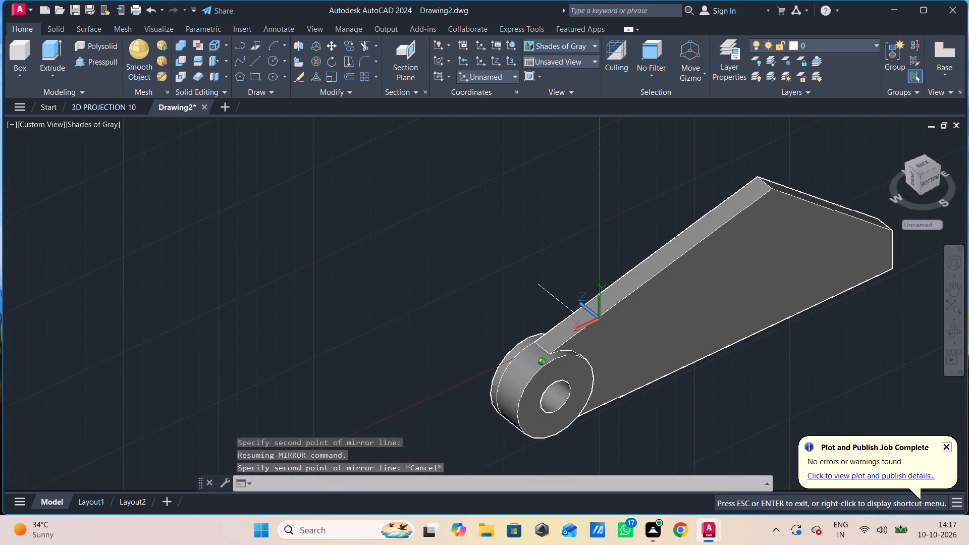
{"action": "middle_click_drag", "start_coordinate": [689, 377], "coordinate": [692, 378], "text": "shift"}
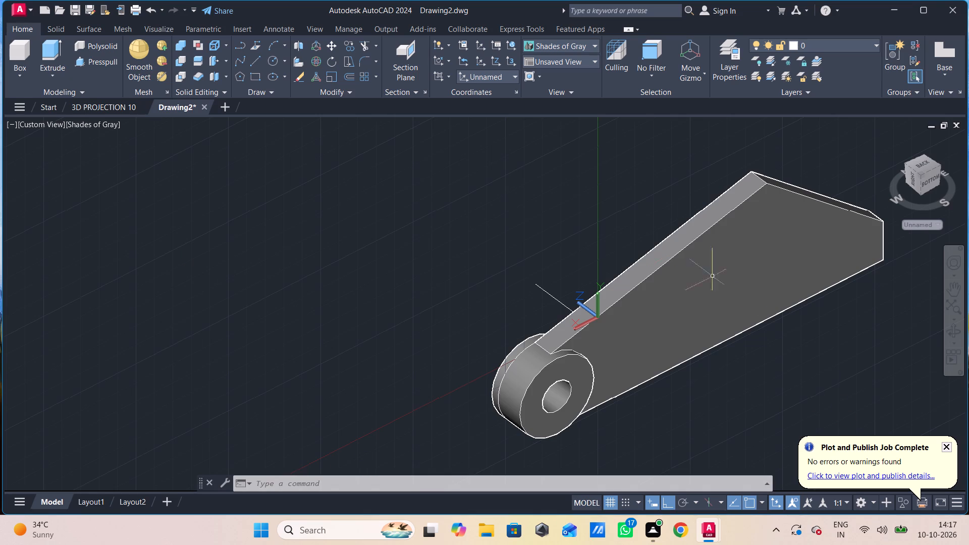
{"action": "left_click", "coordinate": [548, 291]}
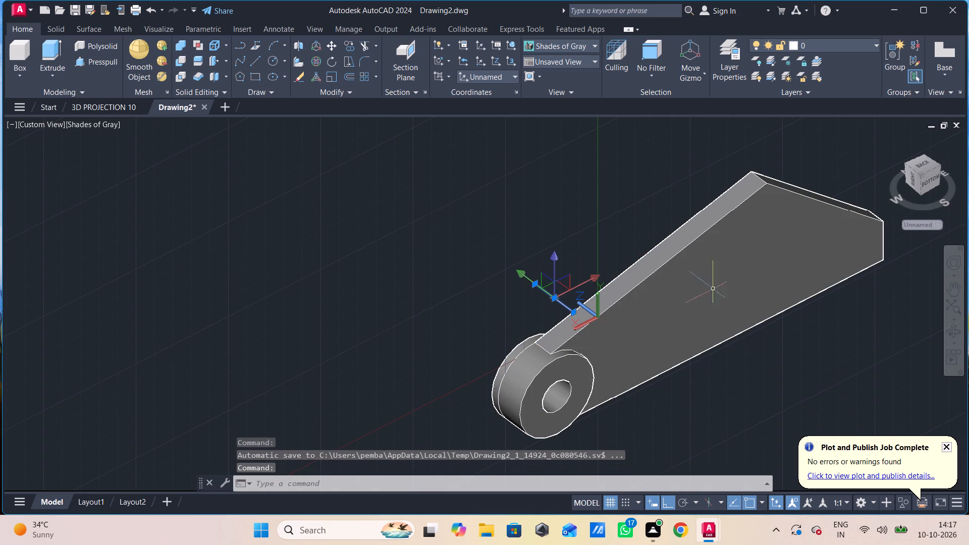
{"action": "middle_click_drag", "start_coordinate": [887, 323], "coordinate": [576, 392]}
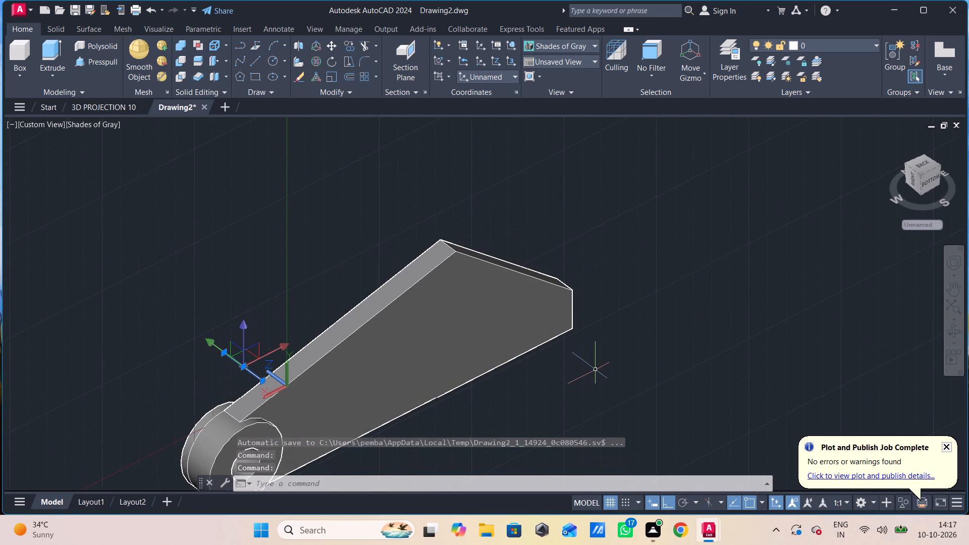
{"action": "key", "text": "m"}
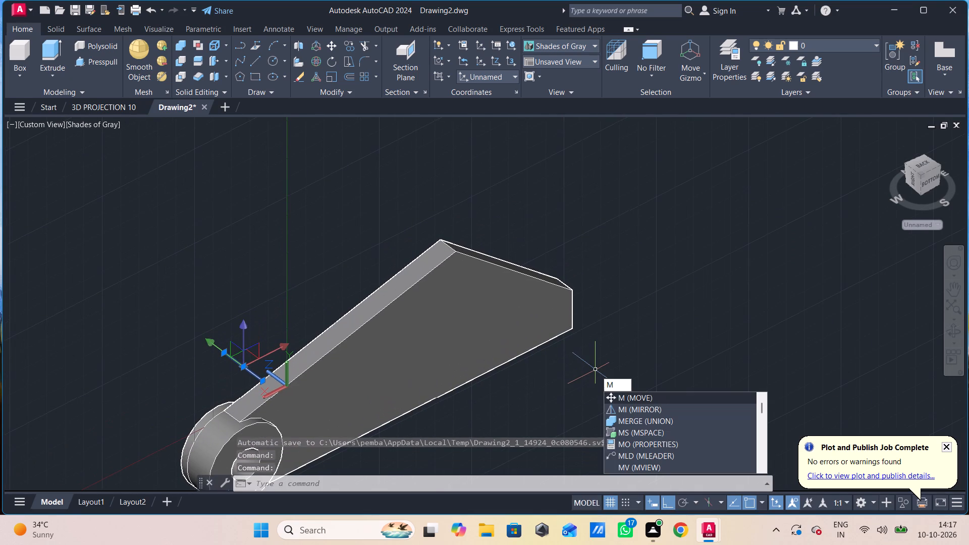
{"action": "key", "text": "Return"}
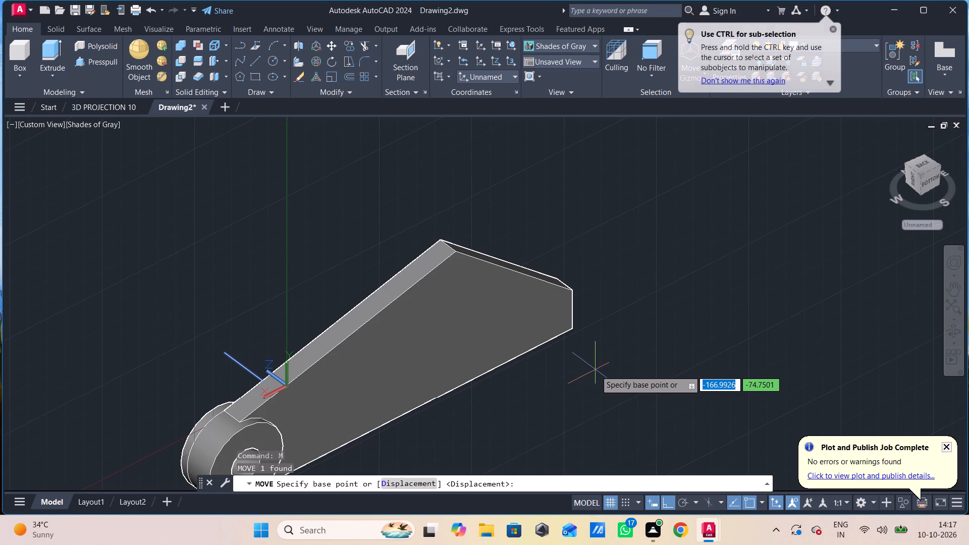
{"action": "left_click", "coordinate": [258, 384]}
{"action": "scroll", "coordinate": [554, 291], "scroll_direction": "up", "scroll_amount": 1}
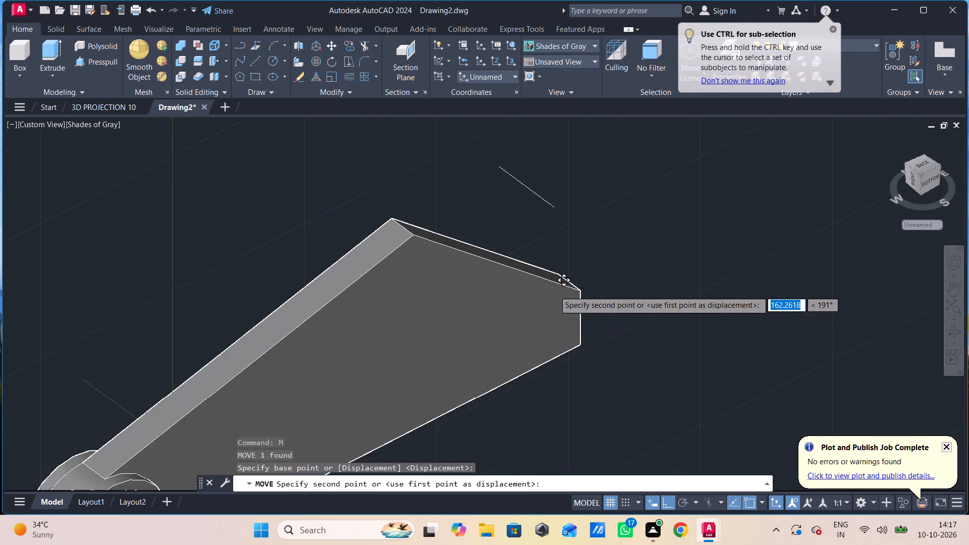
{"action": "scroll", "coordinate": [554, 291], "scroll_direction": "up", "scroll_amount": 3}
{"action": "left_click", "coordinate": [569, 248]}
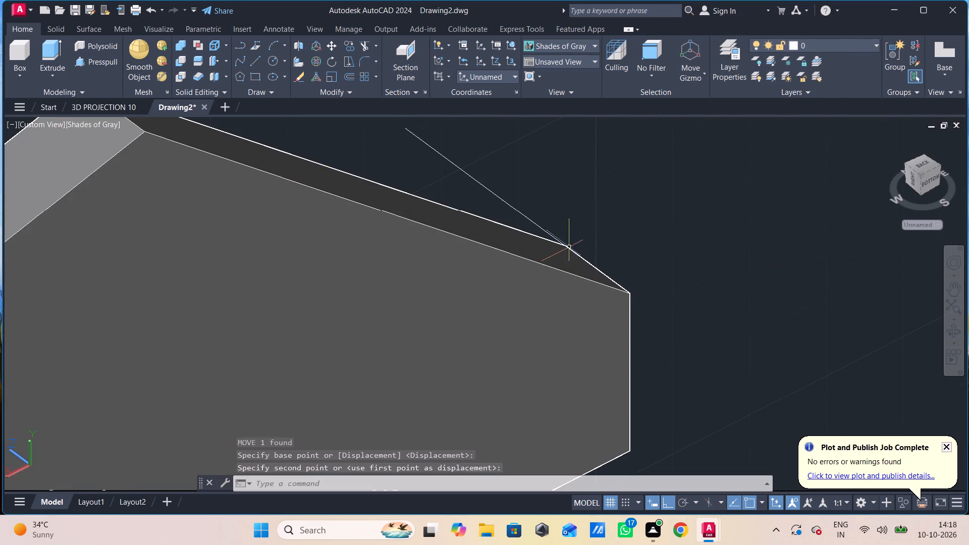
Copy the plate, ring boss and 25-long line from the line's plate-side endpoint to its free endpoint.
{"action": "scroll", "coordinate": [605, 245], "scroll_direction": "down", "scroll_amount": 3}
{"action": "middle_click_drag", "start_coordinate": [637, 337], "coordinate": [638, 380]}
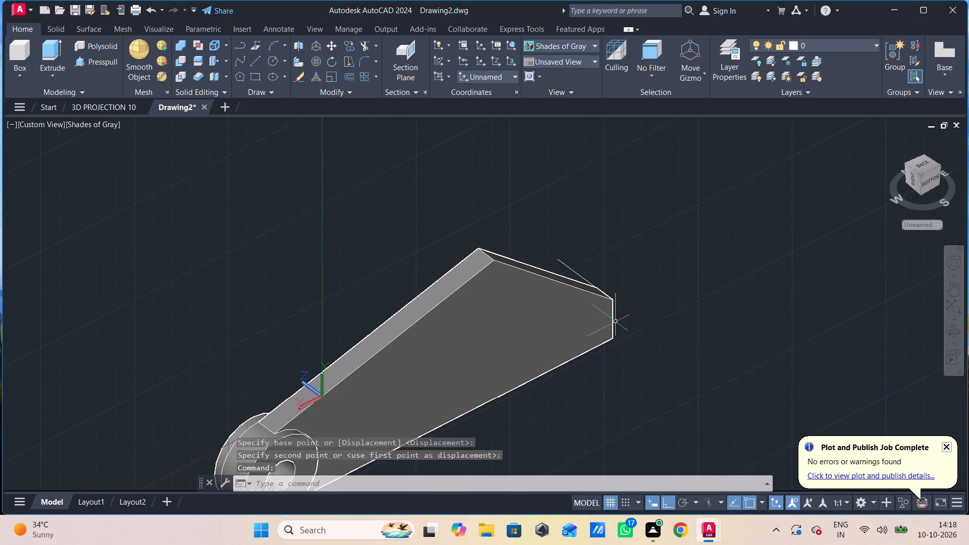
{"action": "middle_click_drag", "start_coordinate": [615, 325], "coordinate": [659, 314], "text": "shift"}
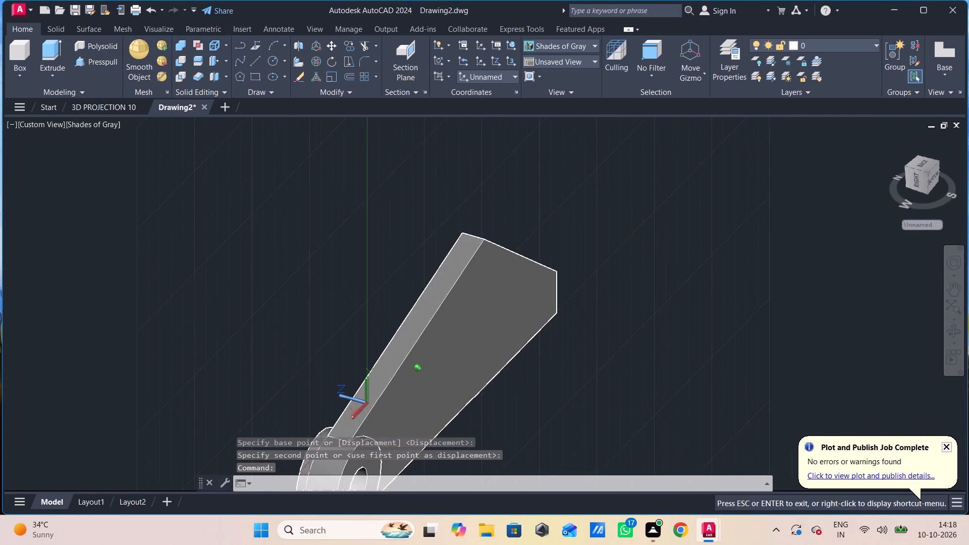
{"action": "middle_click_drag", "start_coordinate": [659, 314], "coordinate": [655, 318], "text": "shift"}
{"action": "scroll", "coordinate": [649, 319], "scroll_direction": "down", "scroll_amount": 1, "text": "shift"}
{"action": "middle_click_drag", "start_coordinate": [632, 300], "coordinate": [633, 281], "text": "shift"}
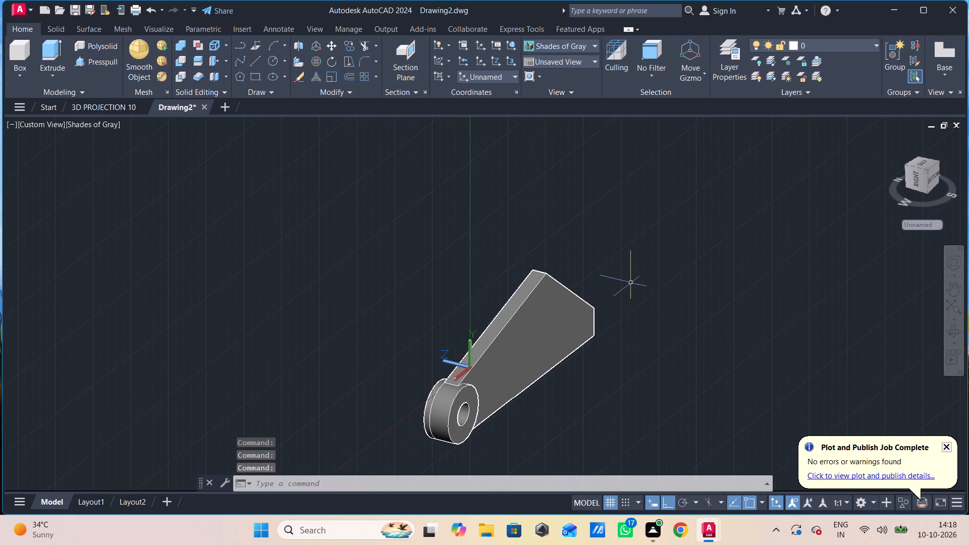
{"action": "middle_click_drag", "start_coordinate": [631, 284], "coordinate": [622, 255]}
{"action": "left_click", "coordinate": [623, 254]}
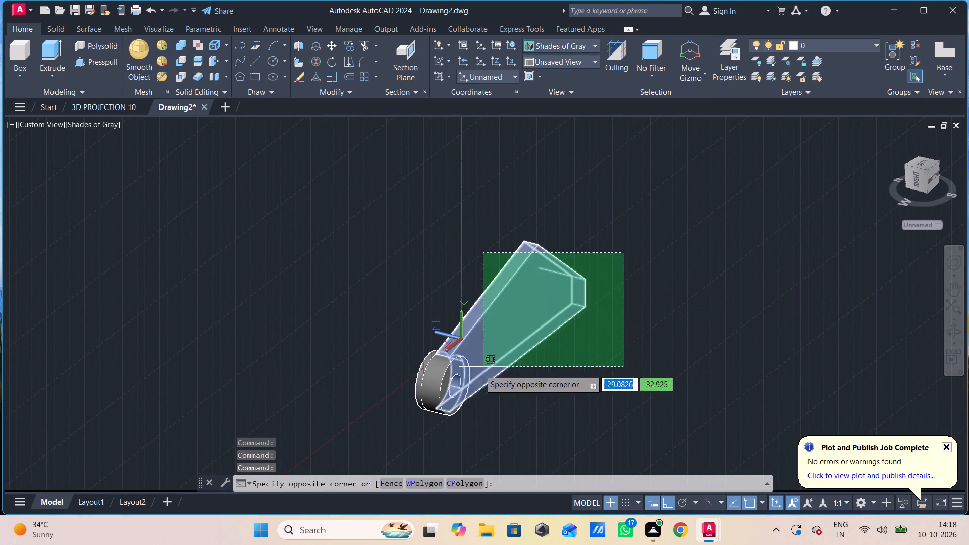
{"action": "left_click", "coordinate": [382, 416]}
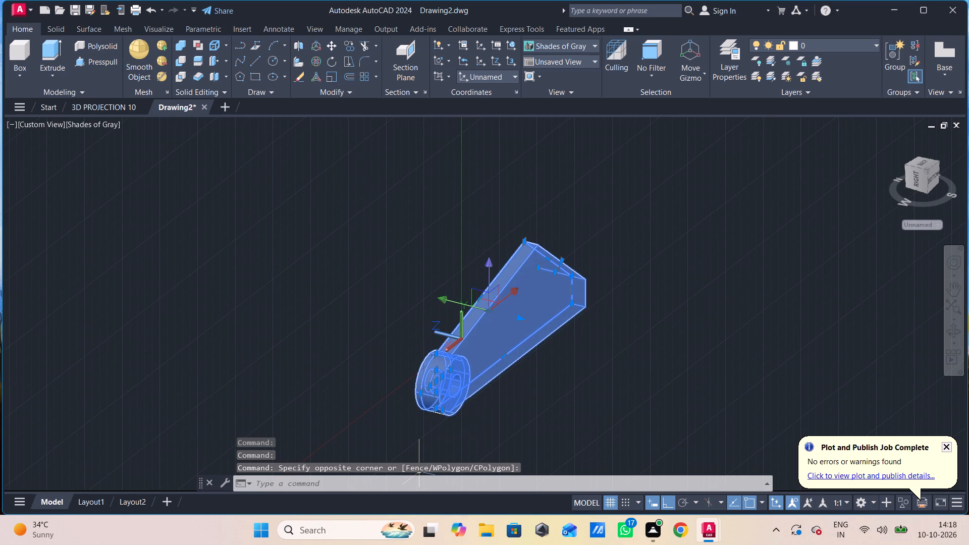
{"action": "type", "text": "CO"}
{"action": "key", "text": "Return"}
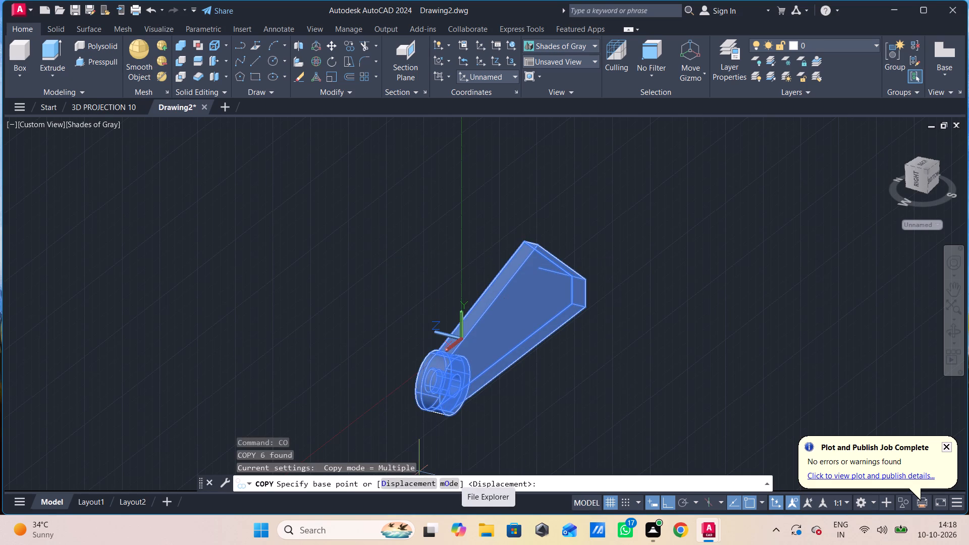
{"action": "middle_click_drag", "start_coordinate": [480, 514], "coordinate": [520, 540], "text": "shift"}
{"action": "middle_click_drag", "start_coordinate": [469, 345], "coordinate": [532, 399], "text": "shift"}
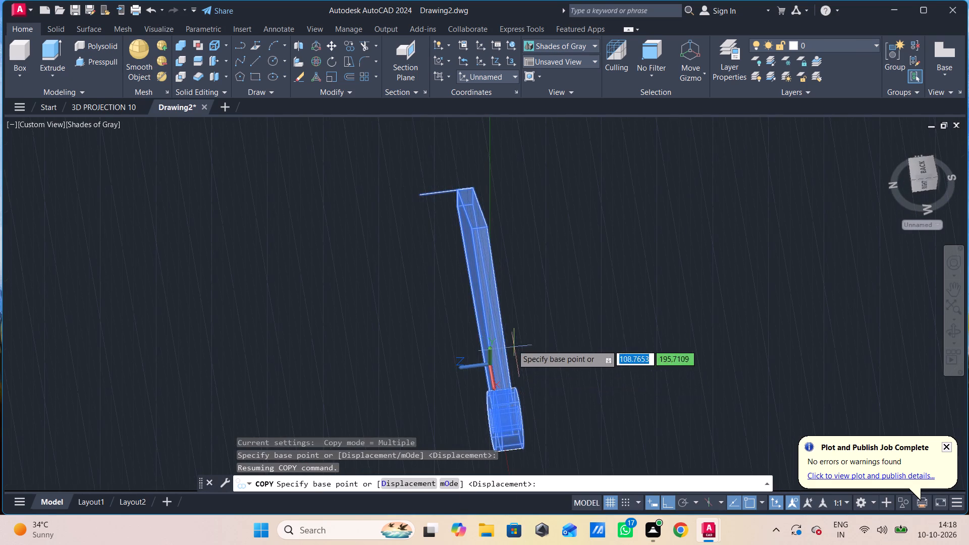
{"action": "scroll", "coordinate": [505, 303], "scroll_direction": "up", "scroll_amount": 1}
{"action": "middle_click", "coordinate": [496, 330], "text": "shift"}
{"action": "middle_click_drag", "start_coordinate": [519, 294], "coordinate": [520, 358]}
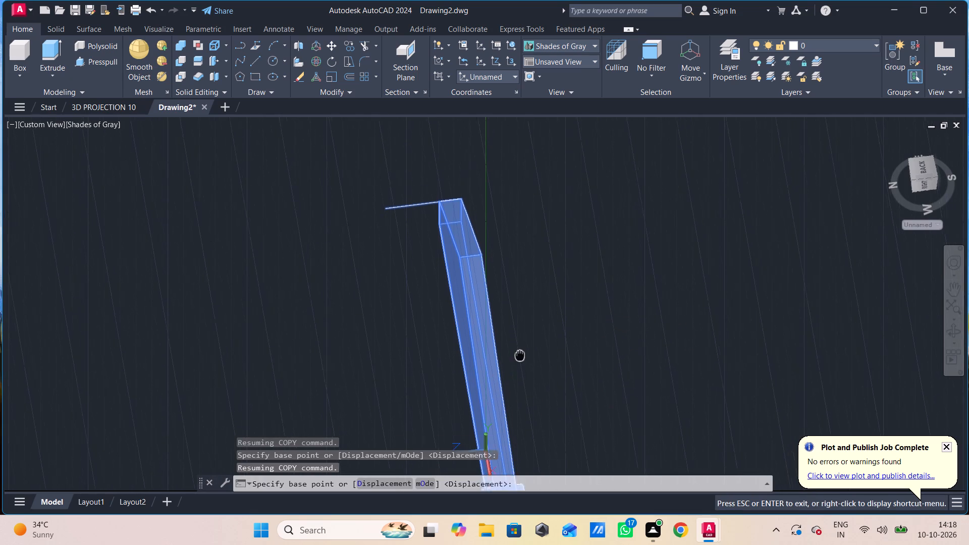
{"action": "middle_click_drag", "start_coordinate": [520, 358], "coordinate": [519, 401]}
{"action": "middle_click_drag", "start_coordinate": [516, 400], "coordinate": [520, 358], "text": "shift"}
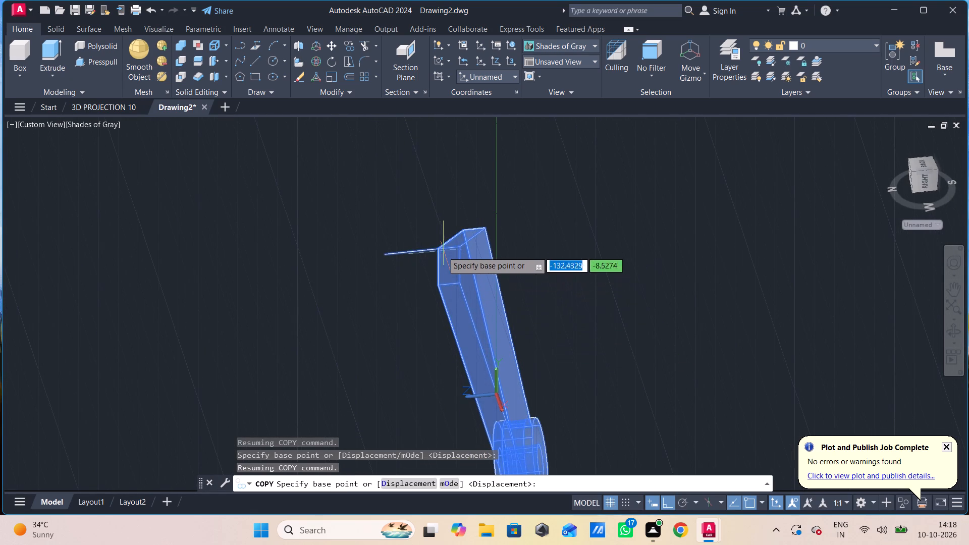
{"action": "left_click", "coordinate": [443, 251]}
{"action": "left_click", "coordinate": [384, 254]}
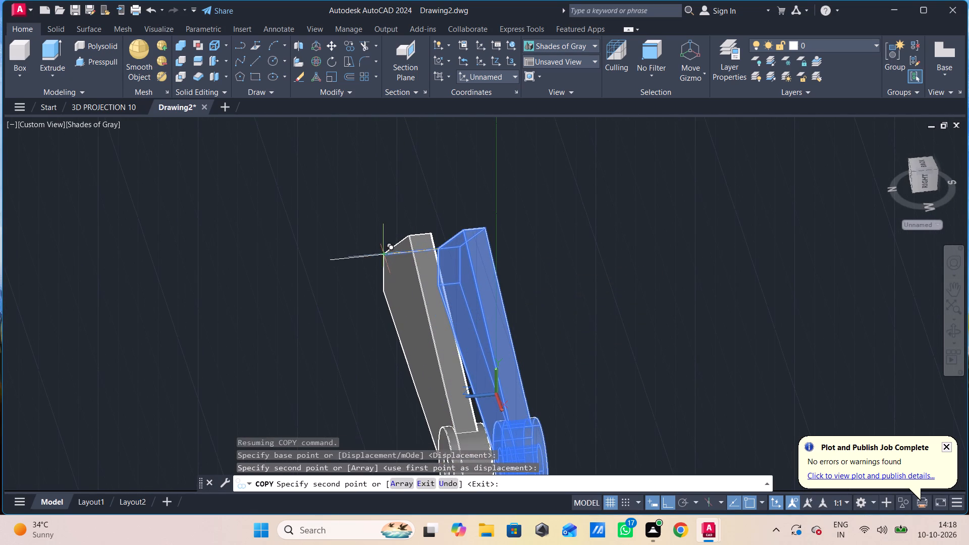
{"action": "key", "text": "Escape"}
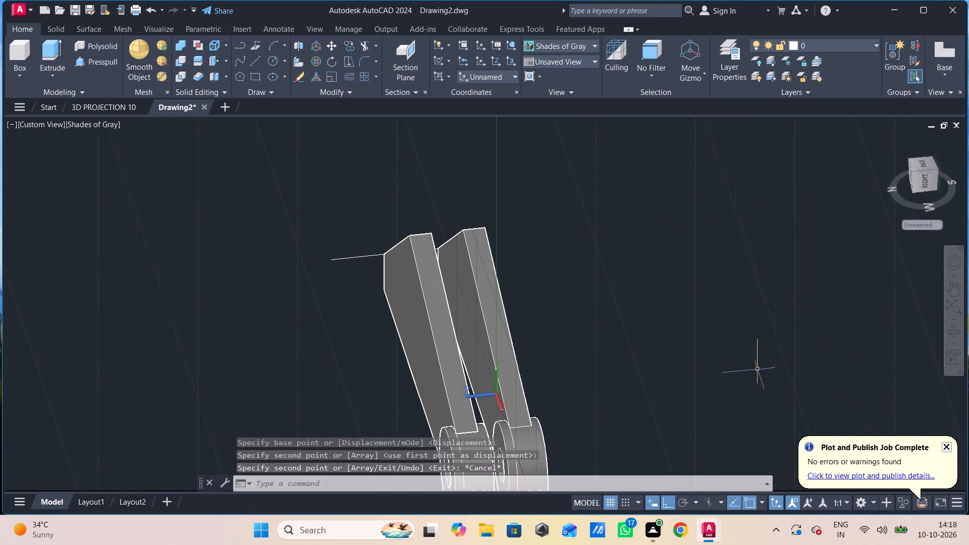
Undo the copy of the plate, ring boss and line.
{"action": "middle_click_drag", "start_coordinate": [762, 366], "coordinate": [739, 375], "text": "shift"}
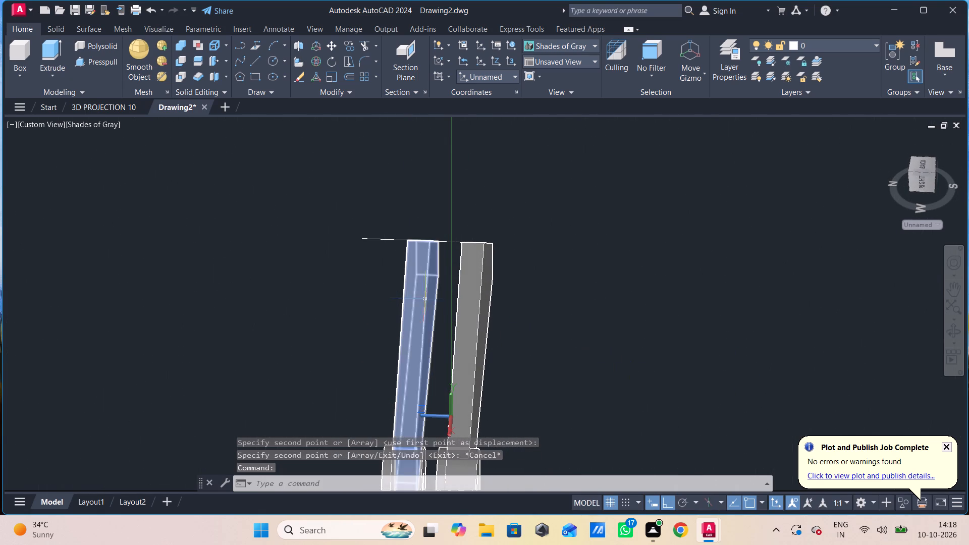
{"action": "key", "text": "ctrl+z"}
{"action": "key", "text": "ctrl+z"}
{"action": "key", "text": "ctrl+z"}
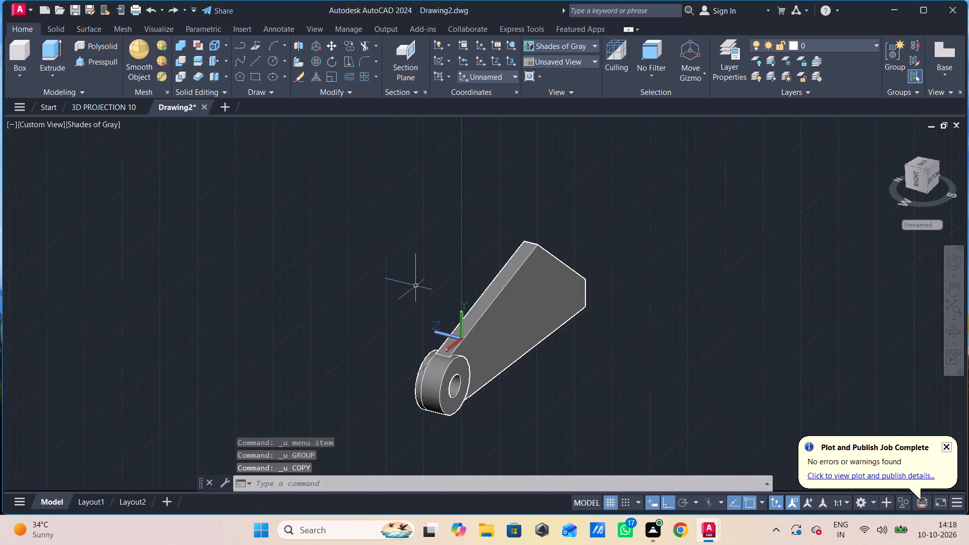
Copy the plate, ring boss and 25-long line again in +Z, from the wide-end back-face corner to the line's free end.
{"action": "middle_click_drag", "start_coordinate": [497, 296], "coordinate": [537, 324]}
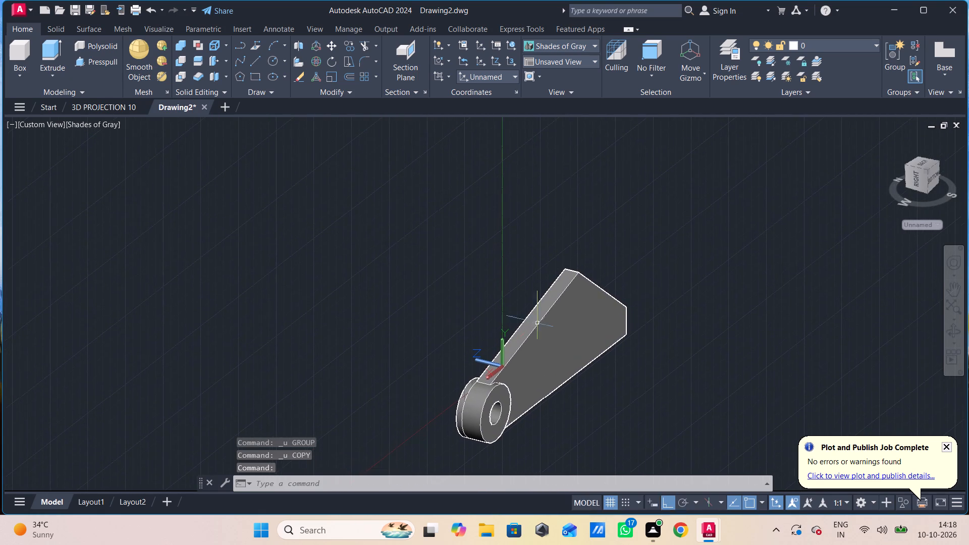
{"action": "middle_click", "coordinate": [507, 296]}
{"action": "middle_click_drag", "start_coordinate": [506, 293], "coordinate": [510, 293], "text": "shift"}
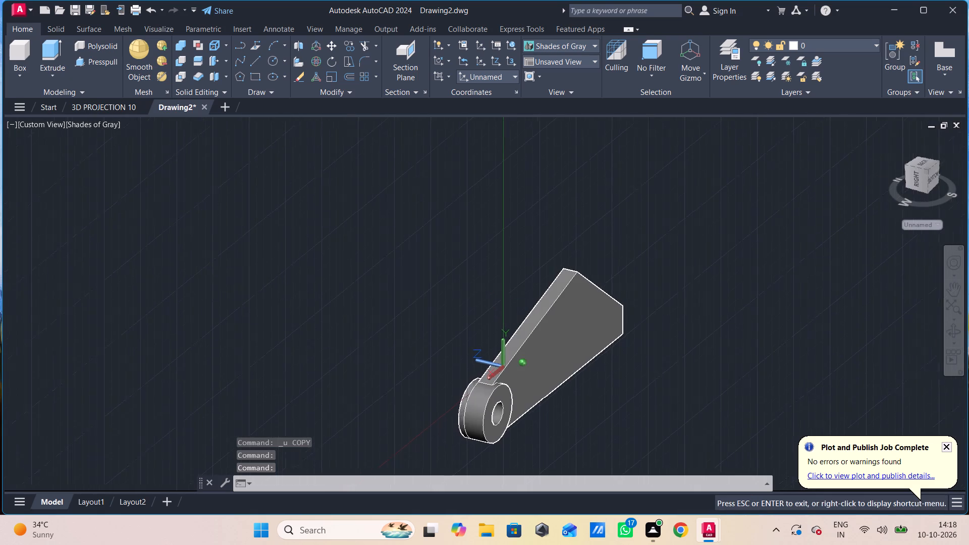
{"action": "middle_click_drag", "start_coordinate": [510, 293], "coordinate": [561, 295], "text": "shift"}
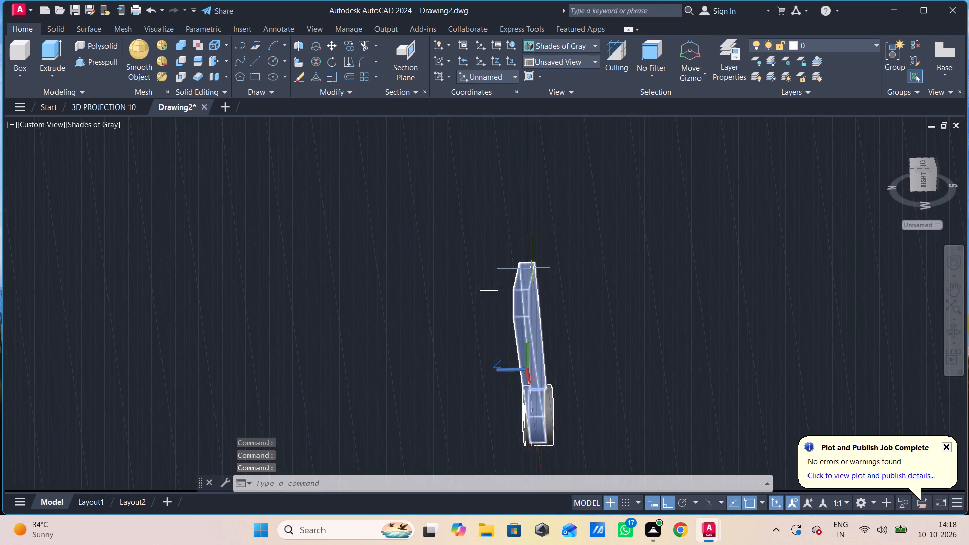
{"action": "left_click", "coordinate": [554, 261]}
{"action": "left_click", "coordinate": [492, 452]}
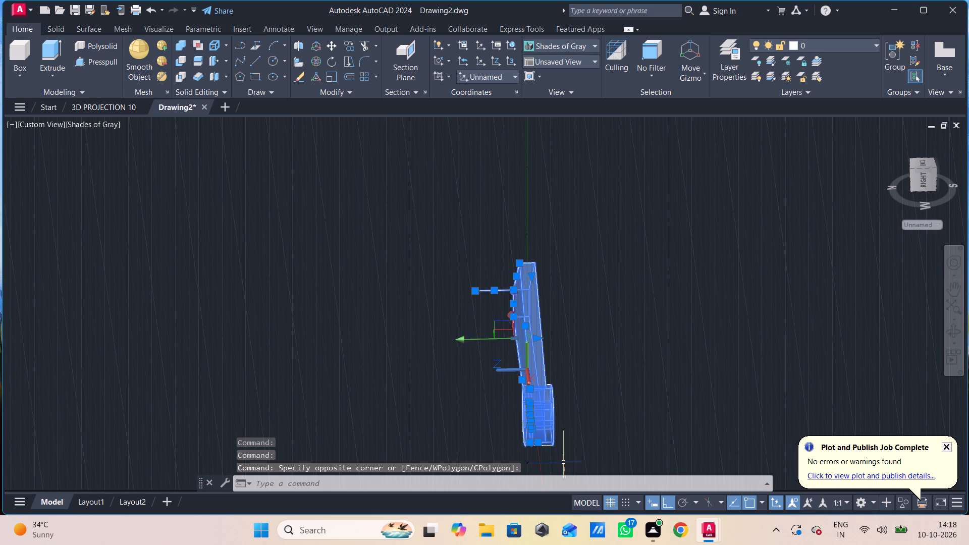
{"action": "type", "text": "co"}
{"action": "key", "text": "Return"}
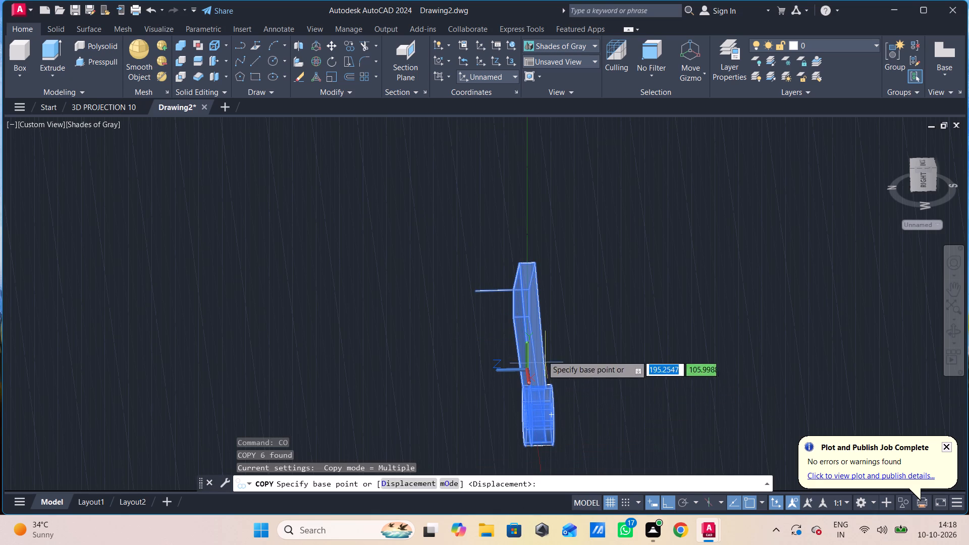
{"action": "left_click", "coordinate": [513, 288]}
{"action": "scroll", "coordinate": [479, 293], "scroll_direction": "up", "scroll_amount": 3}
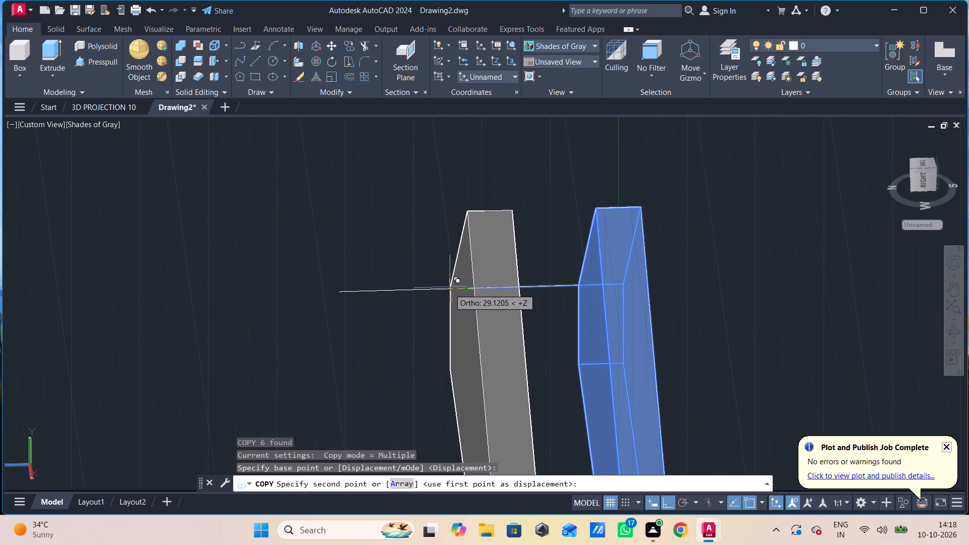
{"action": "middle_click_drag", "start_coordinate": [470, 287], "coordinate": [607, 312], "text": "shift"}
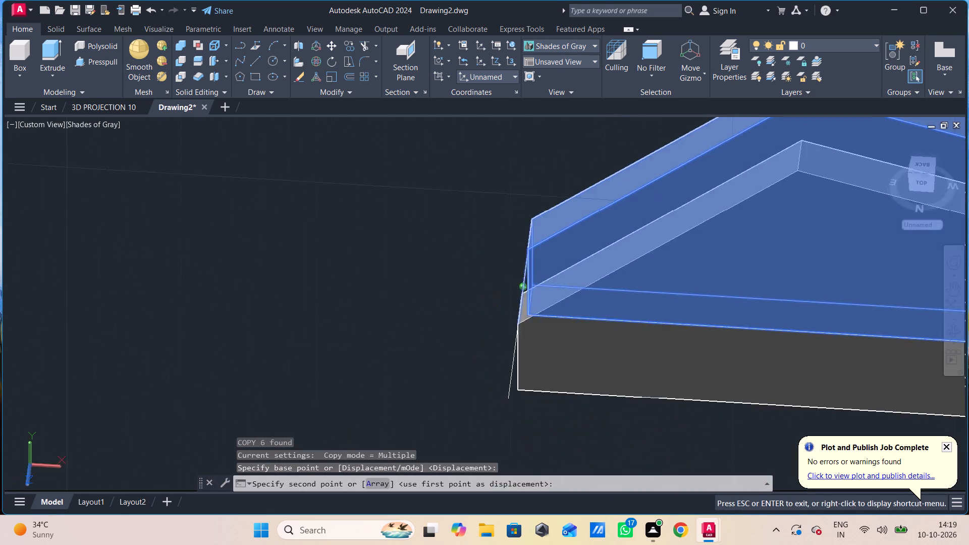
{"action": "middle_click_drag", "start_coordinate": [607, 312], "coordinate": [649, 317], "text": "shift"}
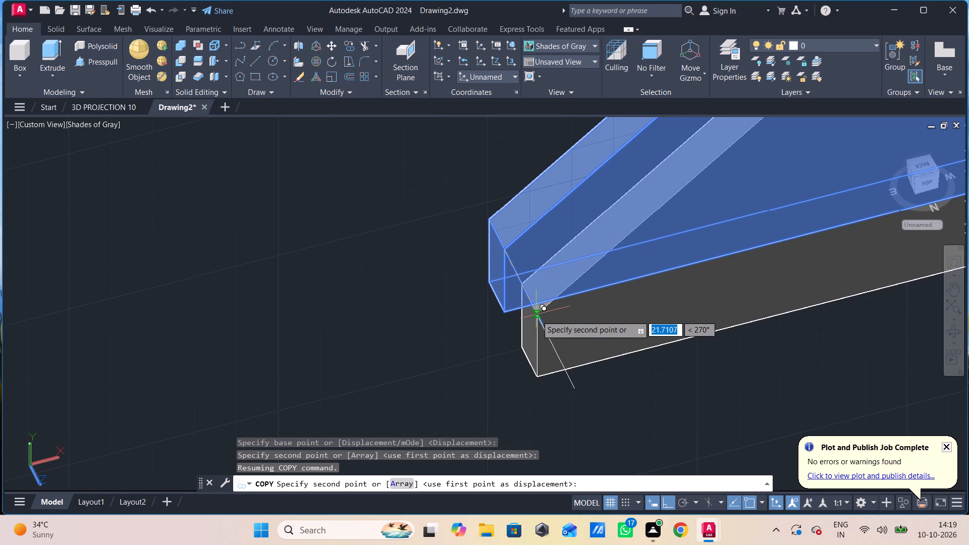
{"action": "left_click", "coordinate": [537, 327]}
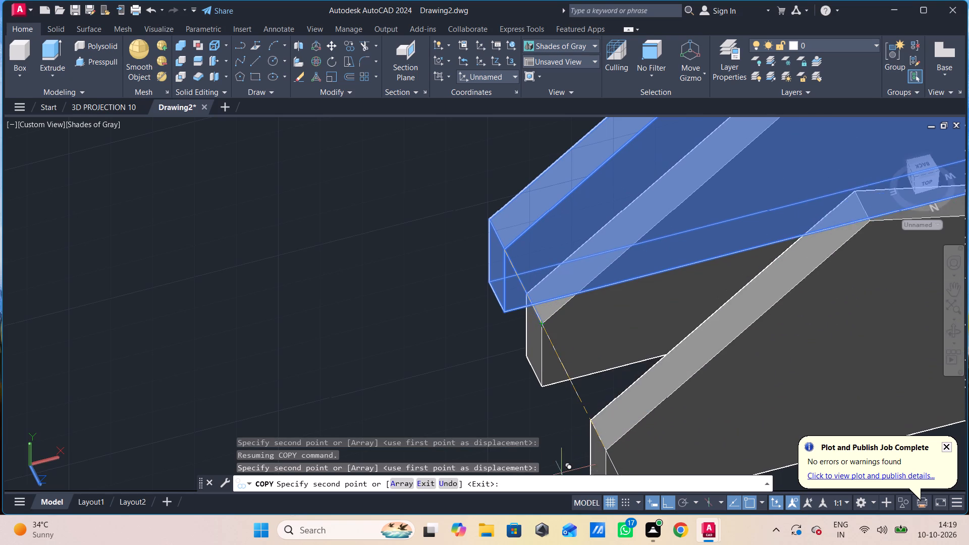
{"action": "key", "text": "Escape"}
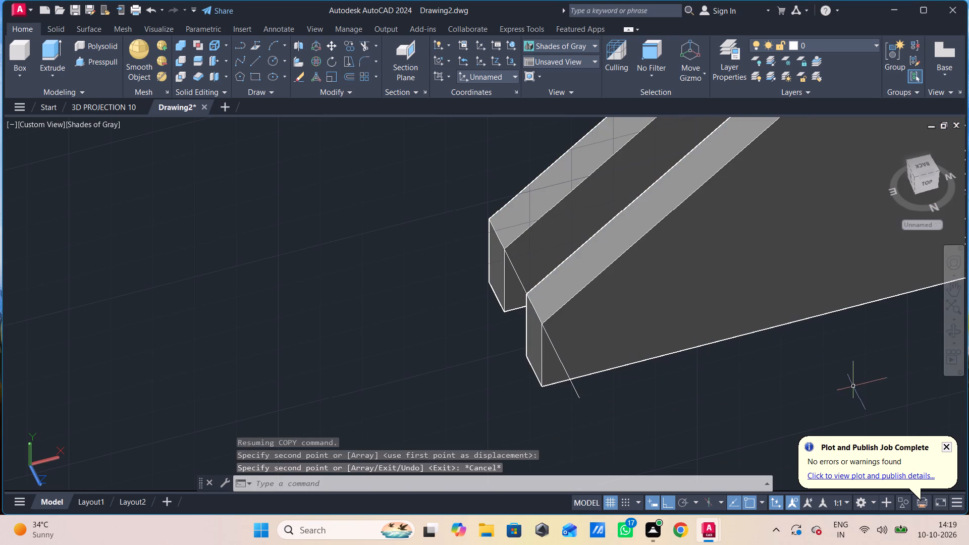
Examine the spacing and alignment of the original and copied plates and ring bosses from several angles.
{"action": "middle_click_drag", "start_coordinate": [872, 370], "coordinate": [679, 356], "text": "shift"}
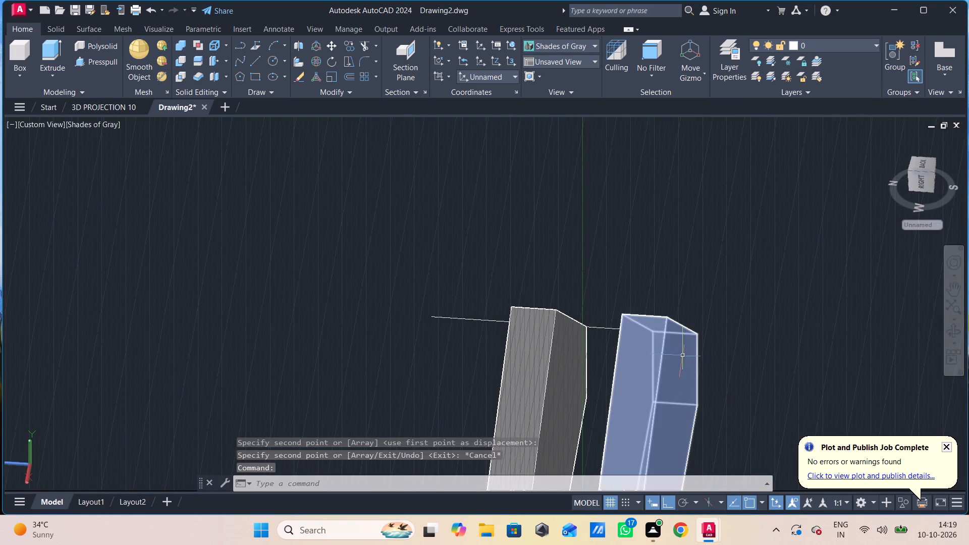
{"action": "scroll", "coordinate": [658, 402], "scroll_direction": "up", "scroll_amount": 1}
{"action": "middle_click_drag", "start_coordinate": [671, 390], "coordinate": [698, 336], "text": "shift"}
{"action": "scroll", "coordinate": [679, 352], "scroll_direction": "down", "scroll_amount": 1}
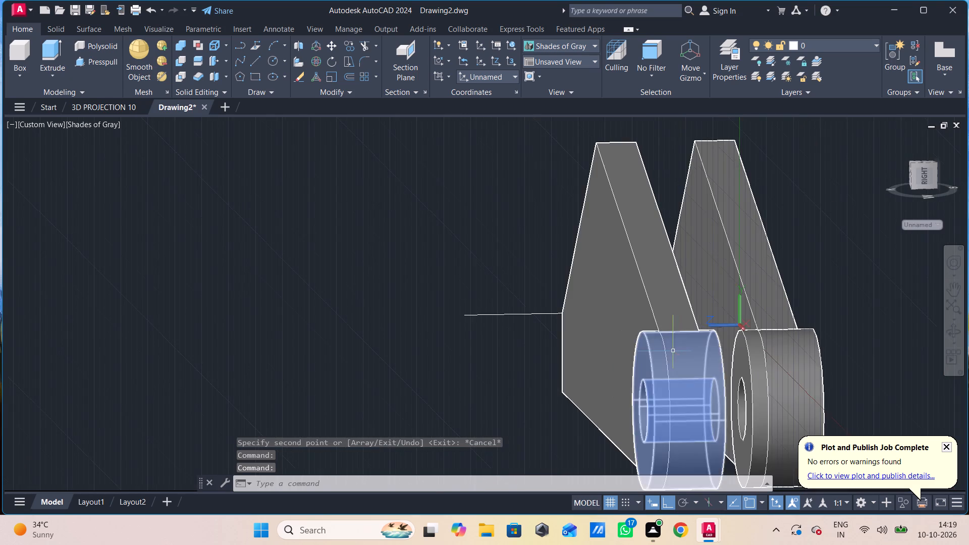
{"action": "scroll", "coordinate": [673, 352], "scroll_direction": "down", "scroll_amount": 1}
{"action": "middle_click_drag", "start_coordinate": [745, 321], "coordinate": [677, 329]}
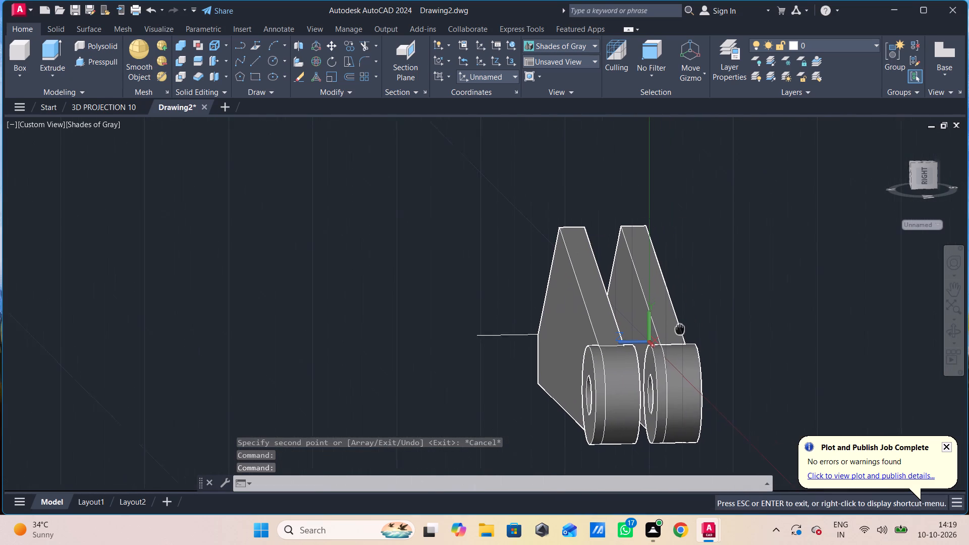
{"action": "middle_click_drag", "start_coordinate": [677, 329], "coordinate": [675, 330]}
{"action": "middle_click", "coordinate": [694, 328]}
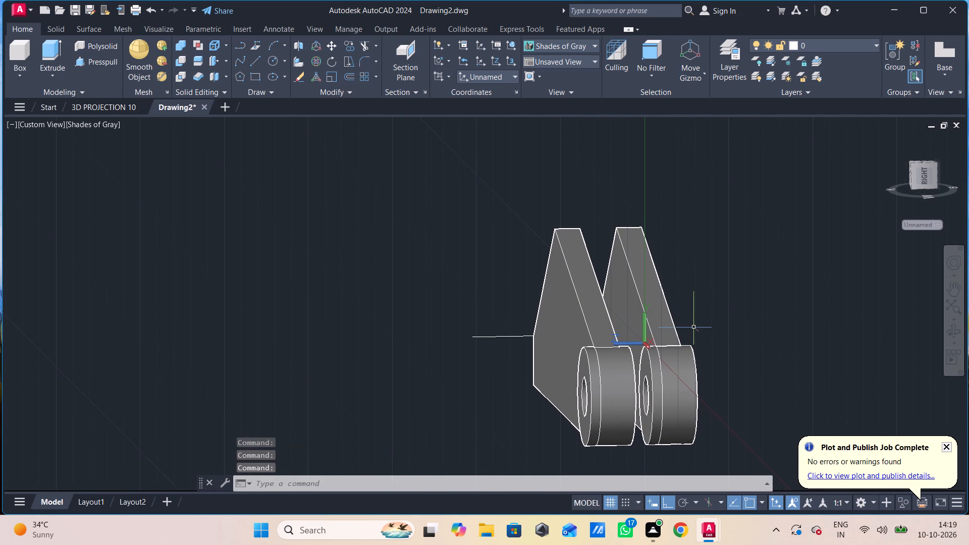
{"action": "middle_click_drag", "start_coordinate": [671, 330], "coordinate": [669, 348], "text": "shift"}
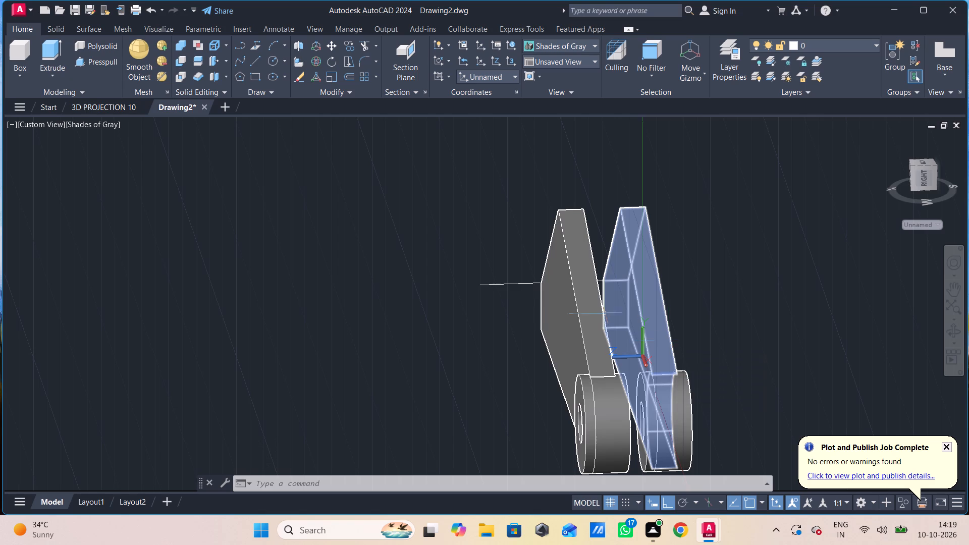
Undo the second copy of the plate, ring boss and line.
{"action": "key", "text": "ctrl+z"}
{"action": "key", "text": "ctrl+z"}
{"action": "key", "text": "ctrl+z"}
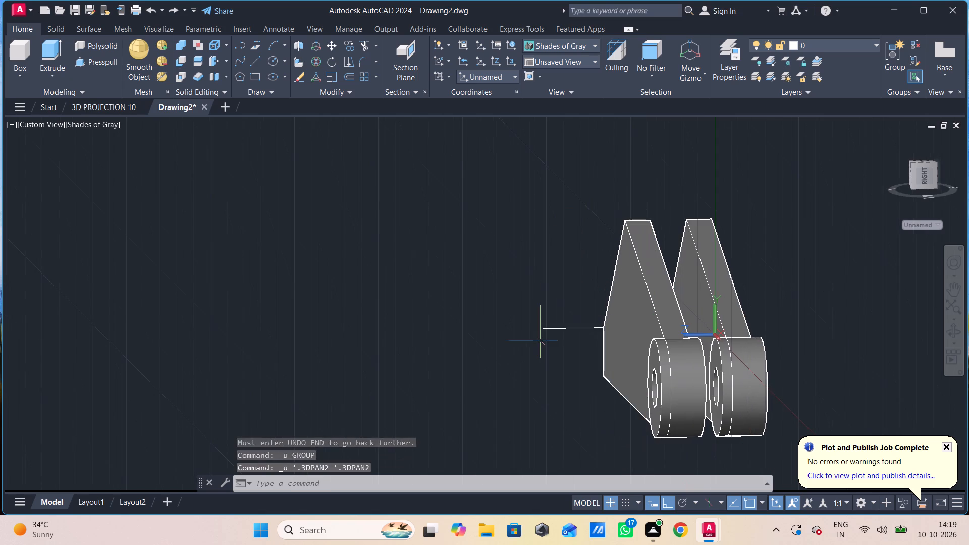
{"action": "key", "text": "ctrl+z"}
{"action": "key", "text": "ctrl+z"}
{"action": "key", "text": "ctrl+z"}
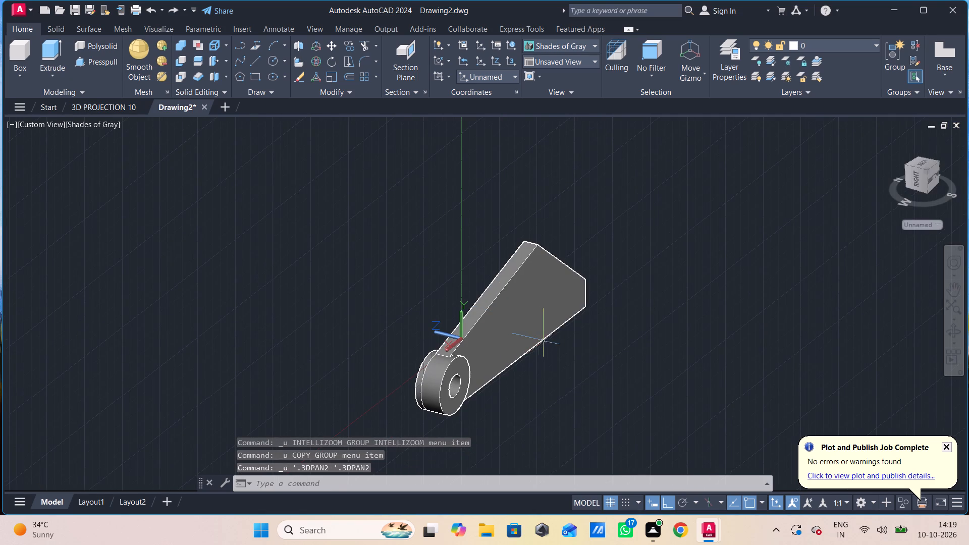
Copy the plate, ring boss and connecting line 35 units in +Z, from the line's end on the plate's back face.
{"action": "scroll", "coordinate": [572, 331], "scroll_direction": "down", "scroll_amount": 1}
{"action": "middle_click_drag", "start_coordinate": [572, 331], "coordinate": [615, 330], "text": "shift"}
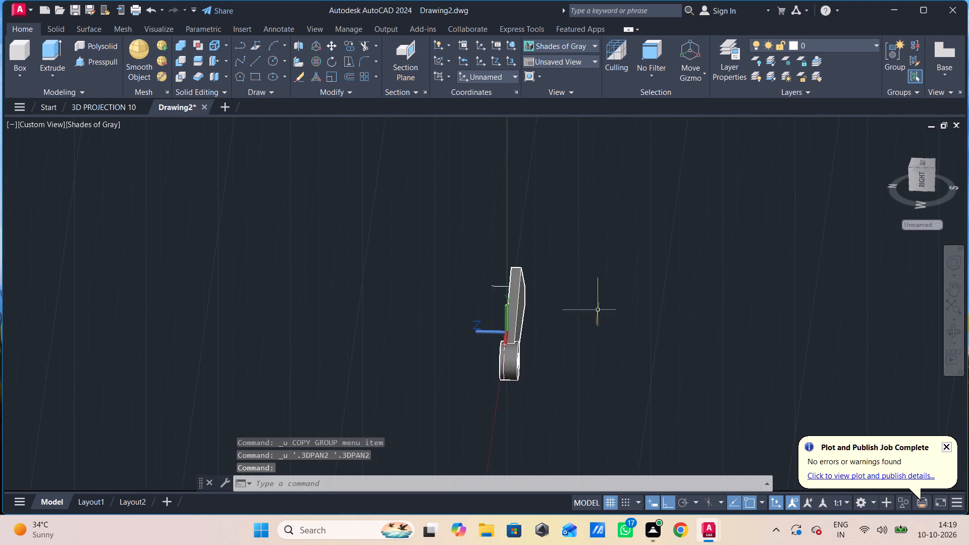
{"action": "scroll", "coordinate": [541, 267], "scroll_direction": "up", "scroll_amount": 2}
{"action": "middle_click_drag", "start_coordinate": [537, 271], "coordinate": [549, 207]}
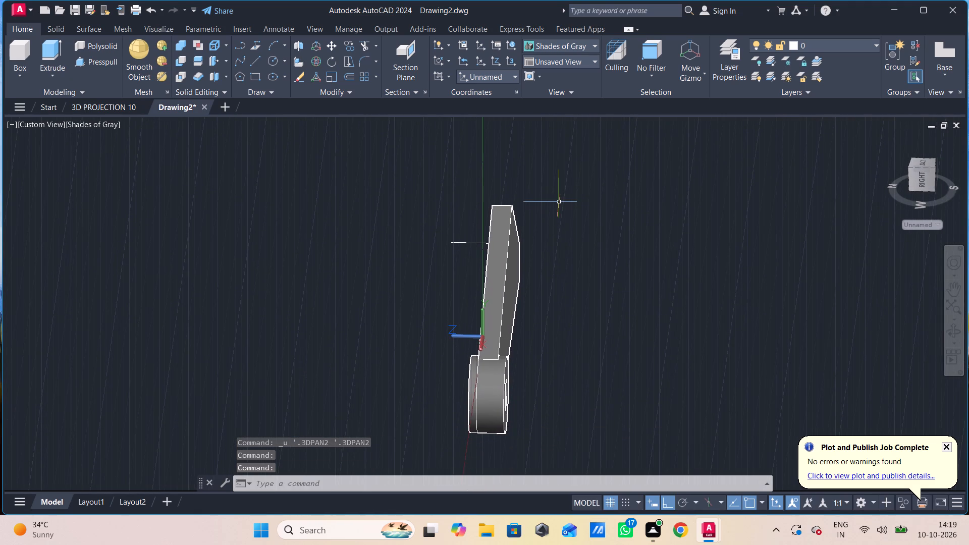
{"action": "left_click_drag", "start_coordinate": [559, 202], "coordinate": [559, 241]}
{"action": "left_click_drag", "start_coordinate": [403, 464], "coordinate": [403, 459]}
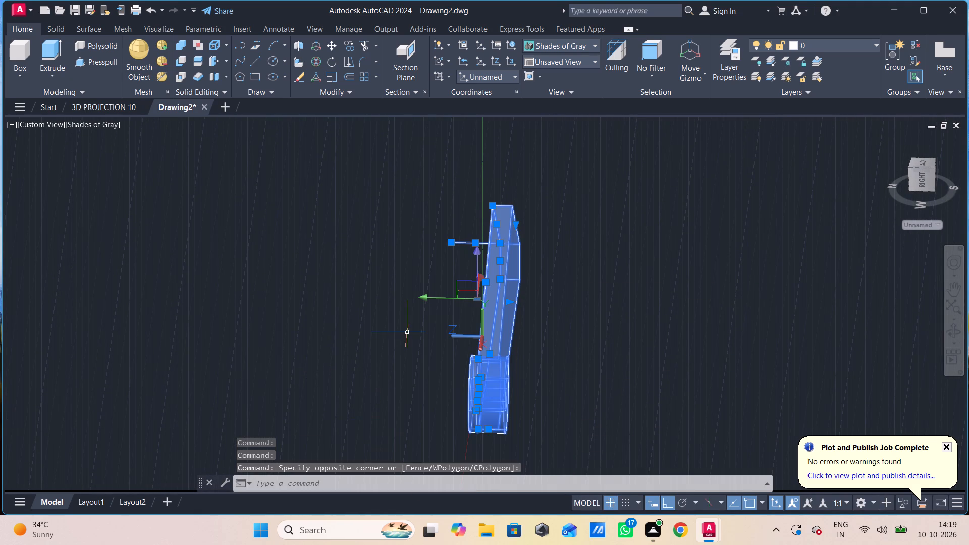
{"action": "type", "text": "co"}
{"action": "key", "text": "Return"}
{"action": "left_click", "coordinate": [494, 246]}
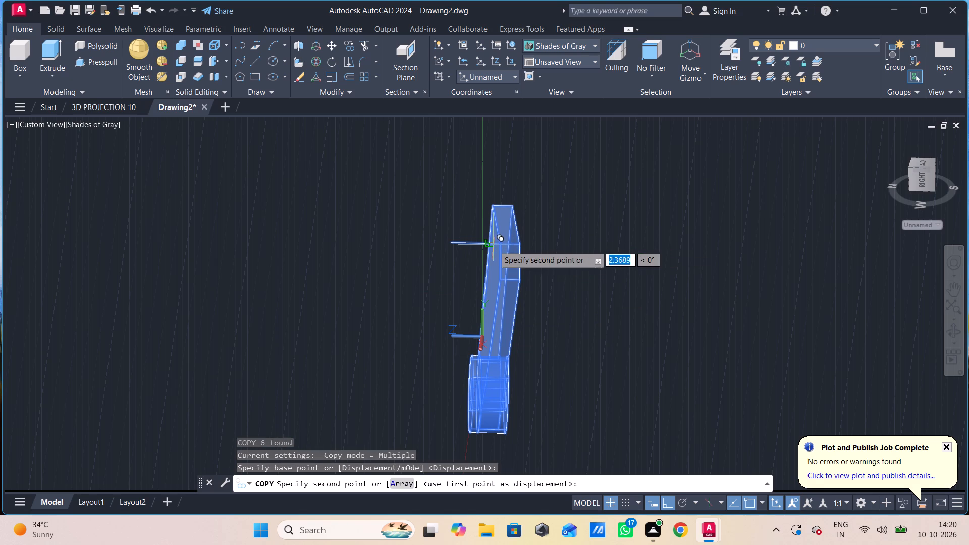
{"action": "type", "text": "35"}
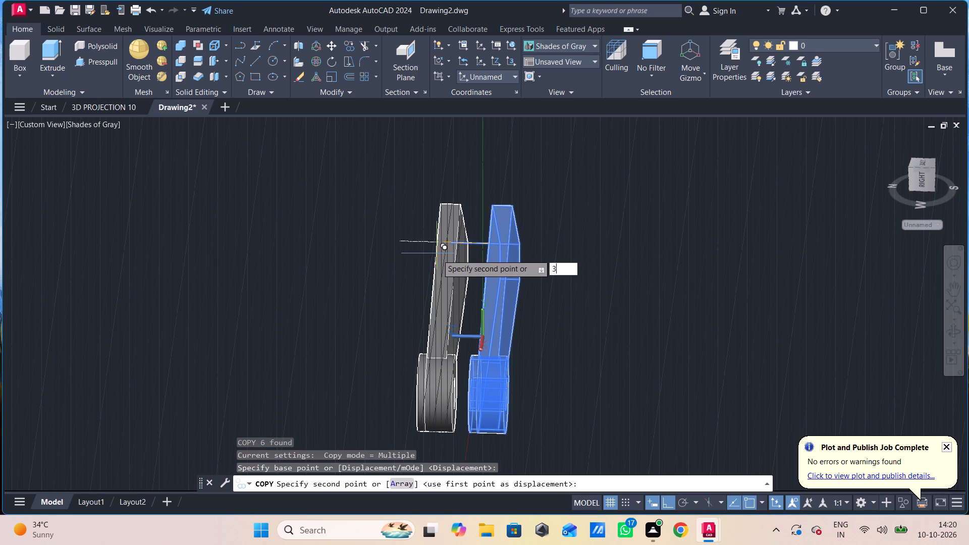
{"action": "key", "text": "Return"}
{"action": "key", "text": "Escape"}
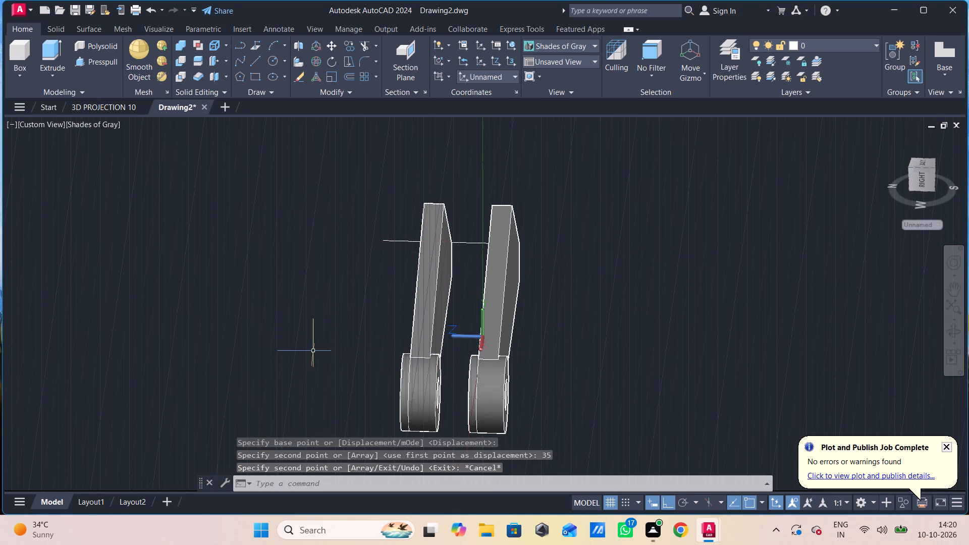
Erase the copied line projecting from the outer face of the new plate.
{"action": "left_click", "coordinate": [389, 241]}
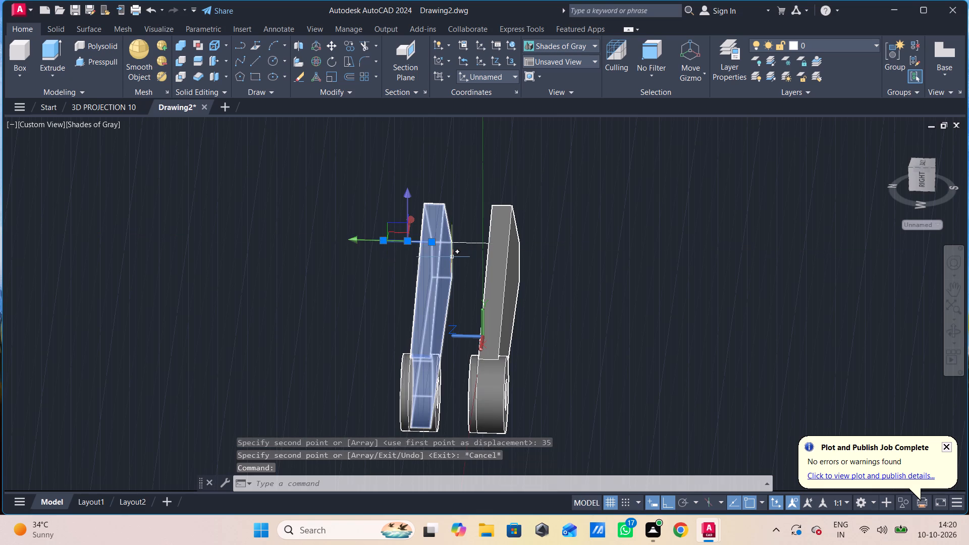
{"action": "key", "text": "Delete"}
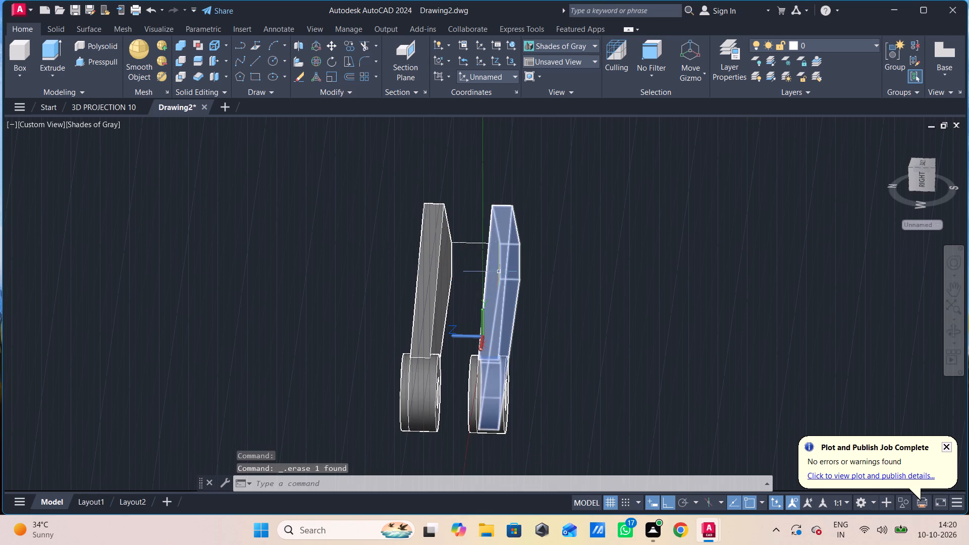
Check the gap between the two plates at the wide end with an aligned dimension, without placing it.
{"action": "middle_click_drag", "start_coordinate": [561, 242], "coordinate": [412, 267], "text": "shift"}
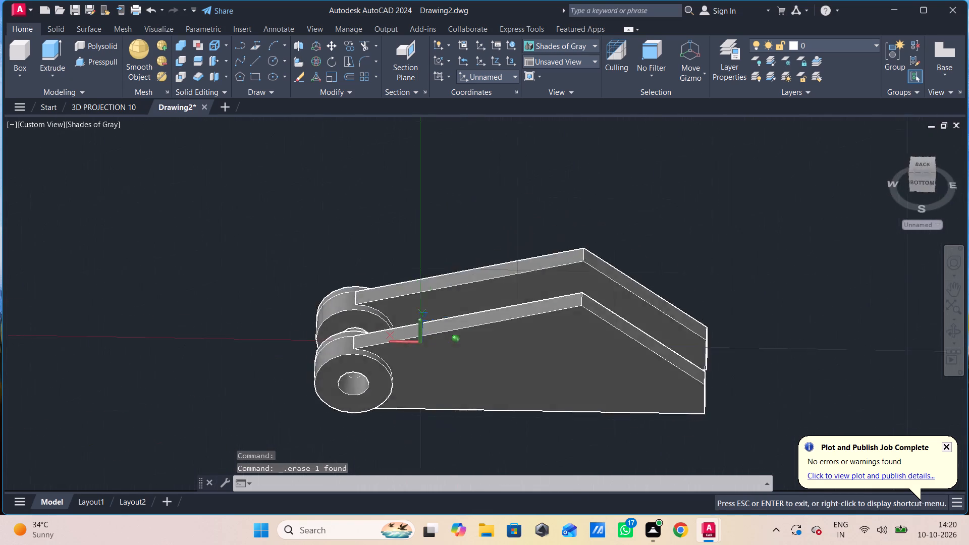
{"action": "middle_click_drag", "start_coordinate": [412, 267], "coordinate": [311, 267], "text": "shift"}
{"action": "middle_click_drag", "start_coordinate": [398, 339], "coordinate": [335, 234]}
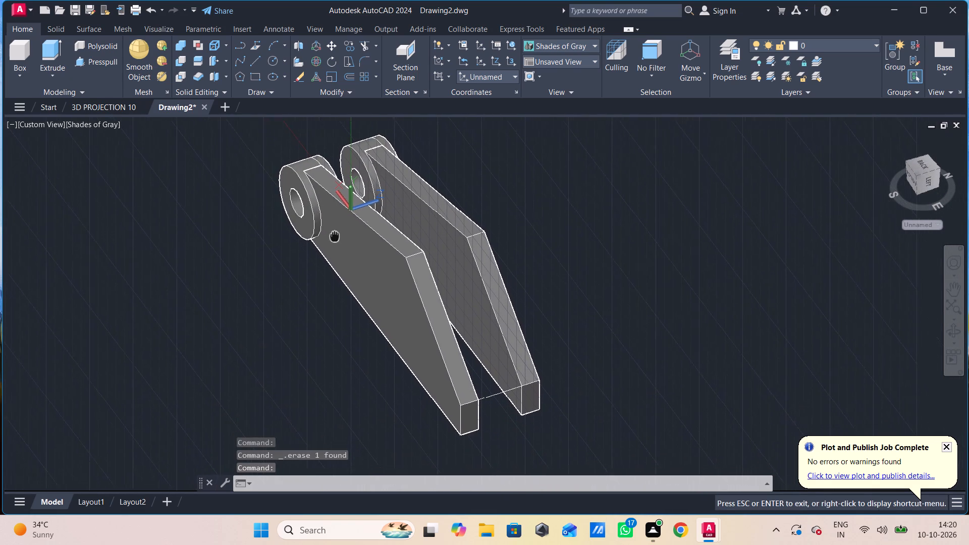
{"action": "middle_click_drag", "start_coordinate": [335, 234], "coordinate": [303, 216]}
{"action": "type", "text": "dal"}
{"action": "key", "text": "Return"}
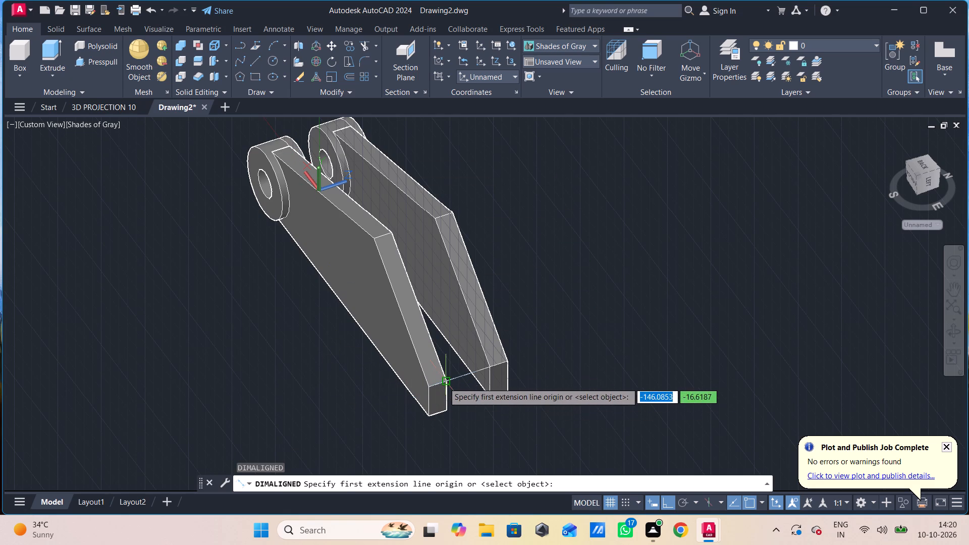
{"action": "left_click", "coordinate": [444, 383]}
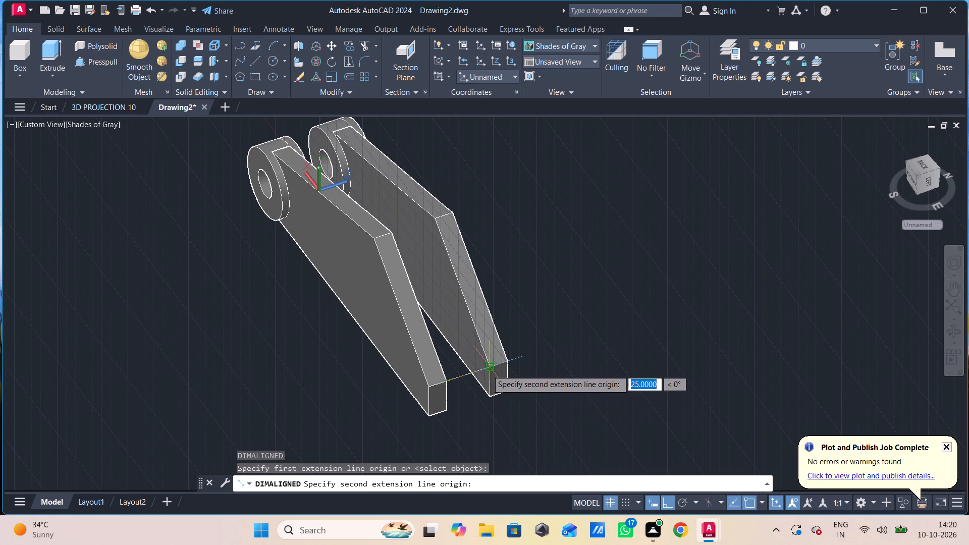
{"action": "key", "text": "Escape"}
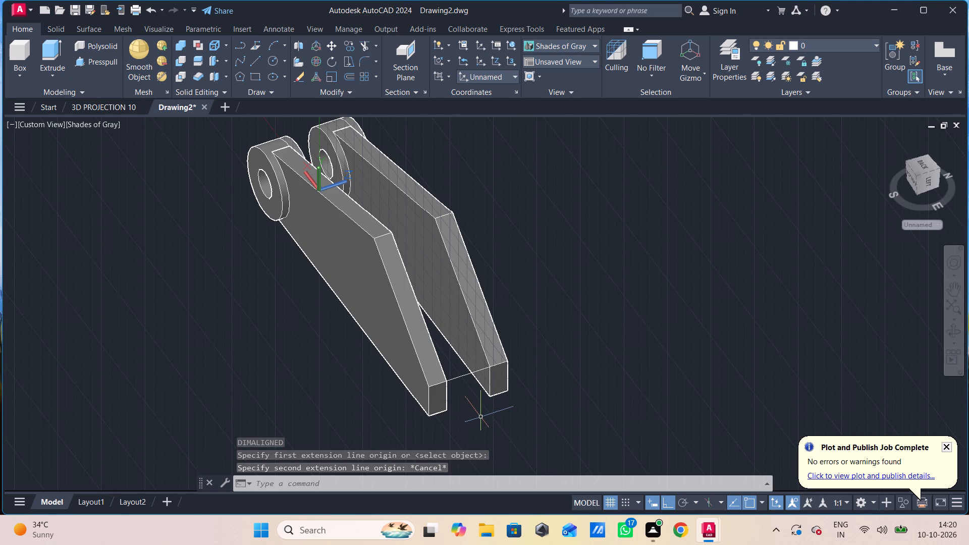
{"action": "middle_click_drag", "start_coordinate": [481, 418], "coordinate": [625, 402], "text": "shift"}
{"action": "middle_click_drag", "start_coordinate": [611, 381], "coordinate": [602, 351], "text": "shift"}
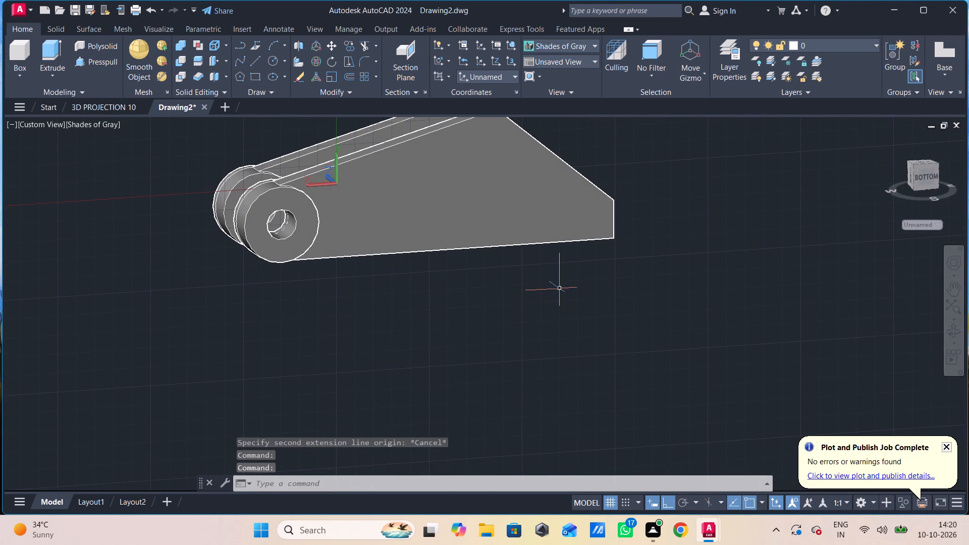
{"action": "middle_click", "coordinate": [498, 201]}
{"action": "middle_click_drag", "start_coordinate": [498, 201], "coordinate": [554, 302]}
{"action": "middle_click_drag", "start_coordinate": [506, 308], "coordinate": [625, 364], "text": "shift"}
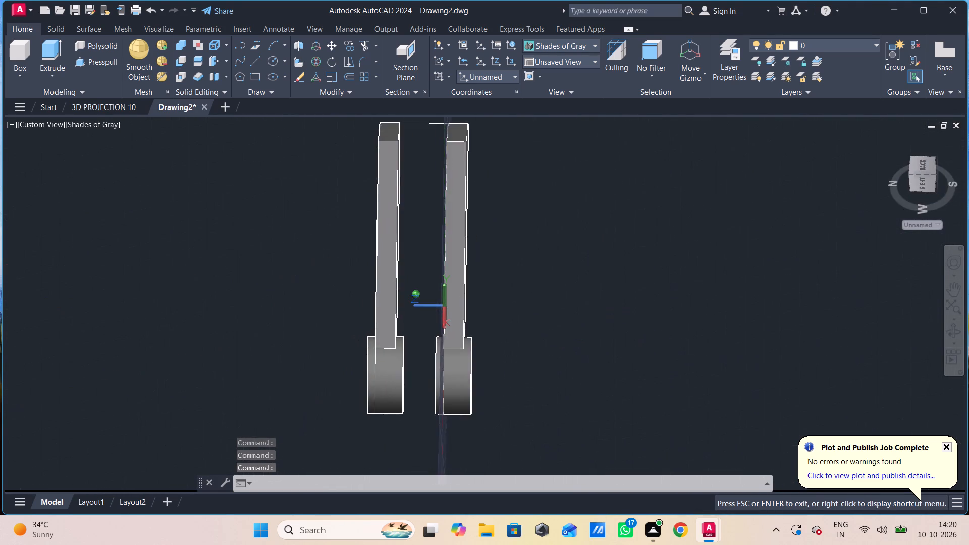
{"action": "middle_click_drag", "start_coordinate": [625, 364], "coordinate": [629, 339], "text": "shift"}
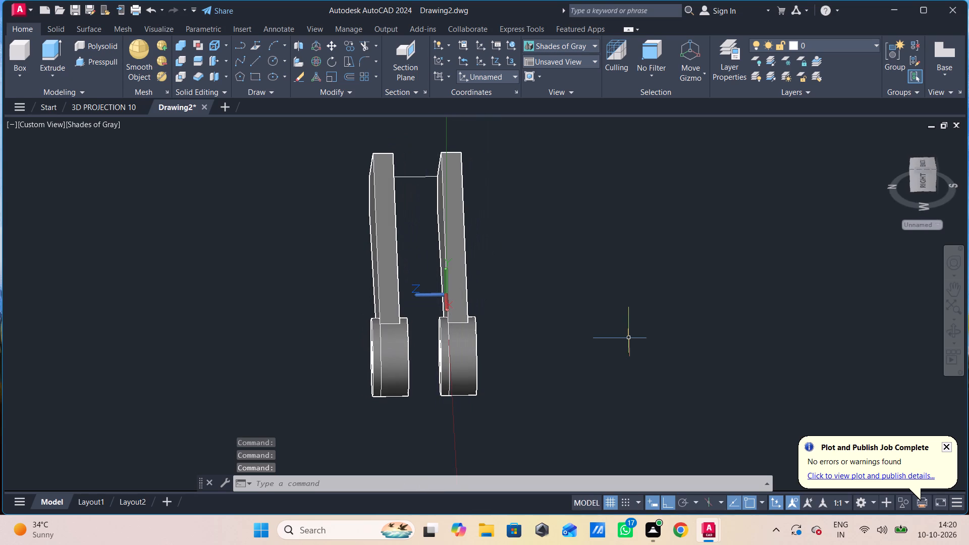
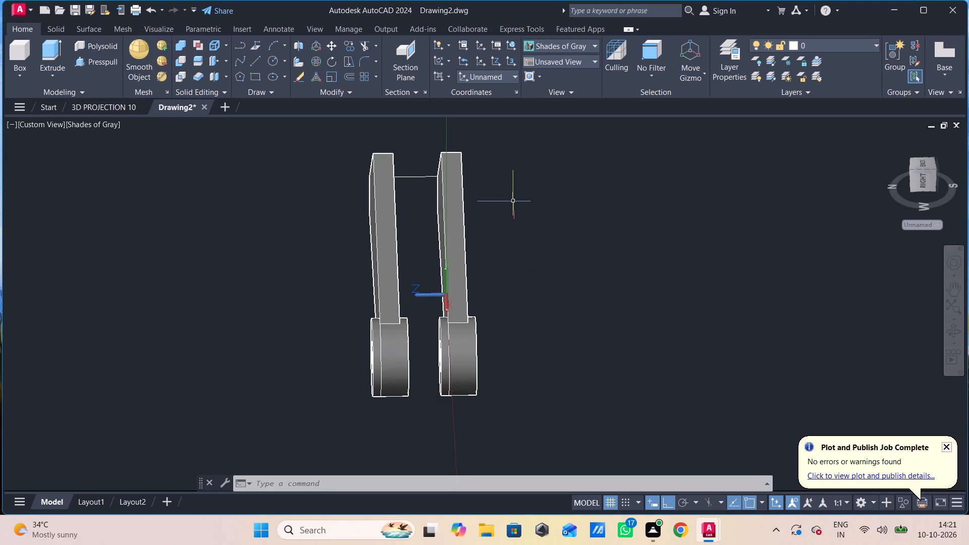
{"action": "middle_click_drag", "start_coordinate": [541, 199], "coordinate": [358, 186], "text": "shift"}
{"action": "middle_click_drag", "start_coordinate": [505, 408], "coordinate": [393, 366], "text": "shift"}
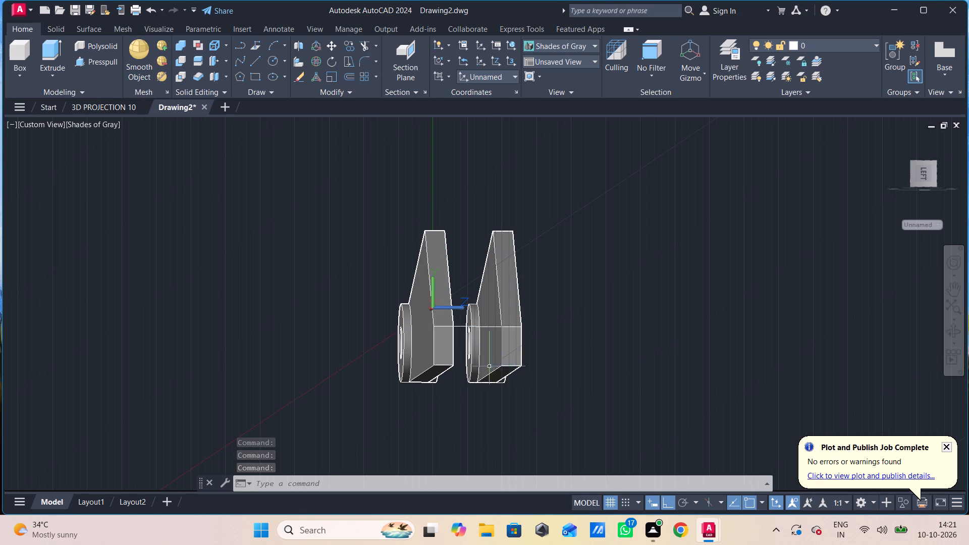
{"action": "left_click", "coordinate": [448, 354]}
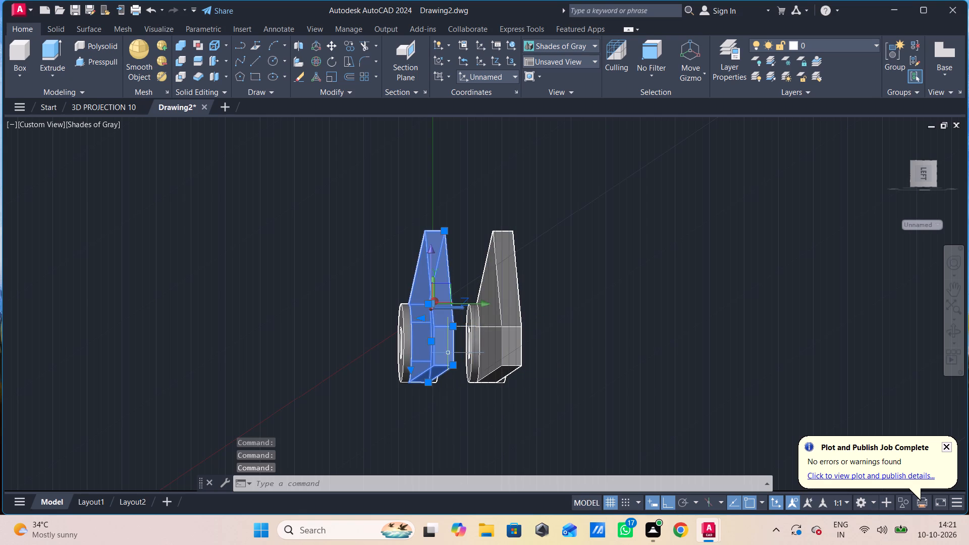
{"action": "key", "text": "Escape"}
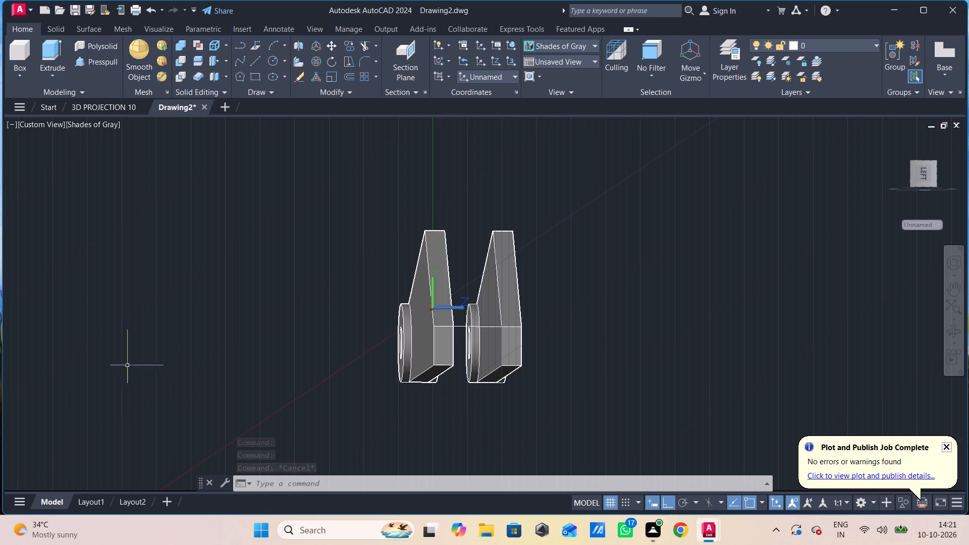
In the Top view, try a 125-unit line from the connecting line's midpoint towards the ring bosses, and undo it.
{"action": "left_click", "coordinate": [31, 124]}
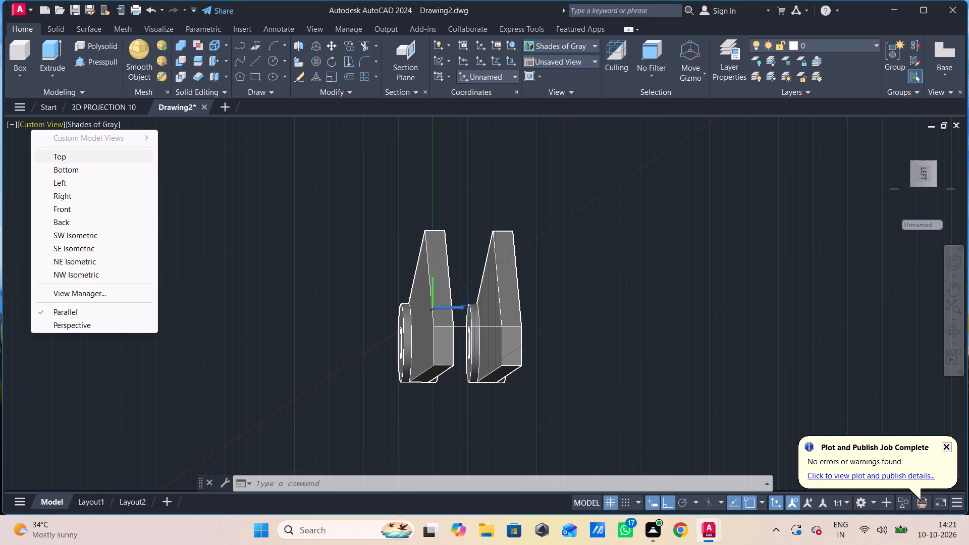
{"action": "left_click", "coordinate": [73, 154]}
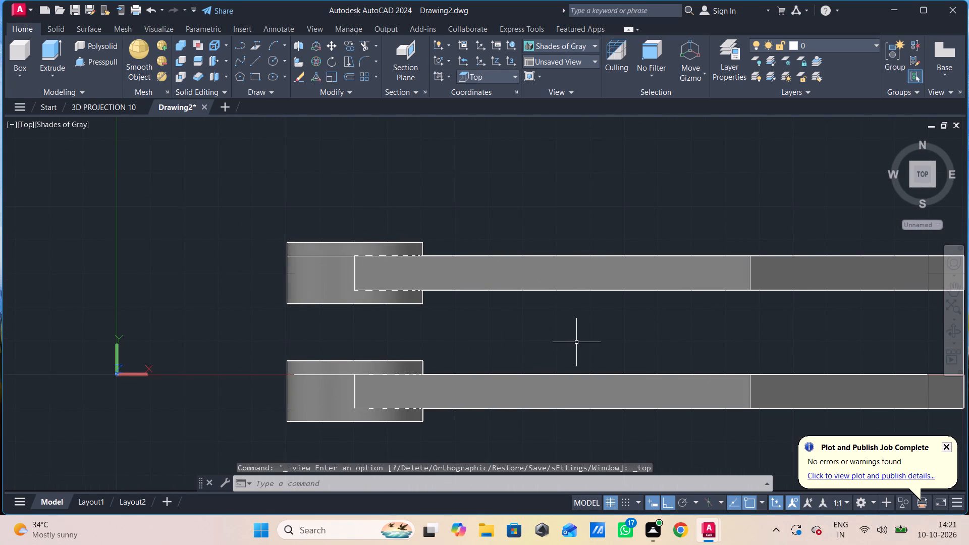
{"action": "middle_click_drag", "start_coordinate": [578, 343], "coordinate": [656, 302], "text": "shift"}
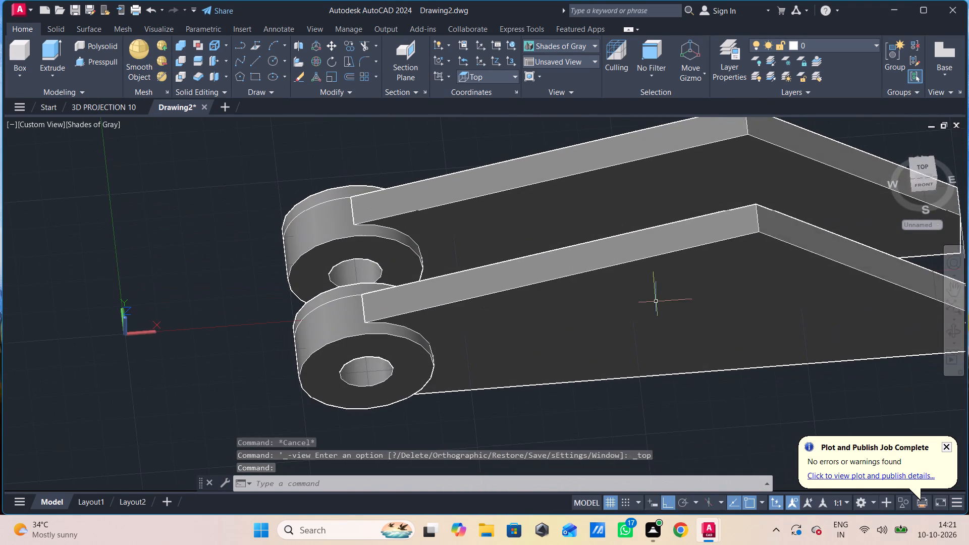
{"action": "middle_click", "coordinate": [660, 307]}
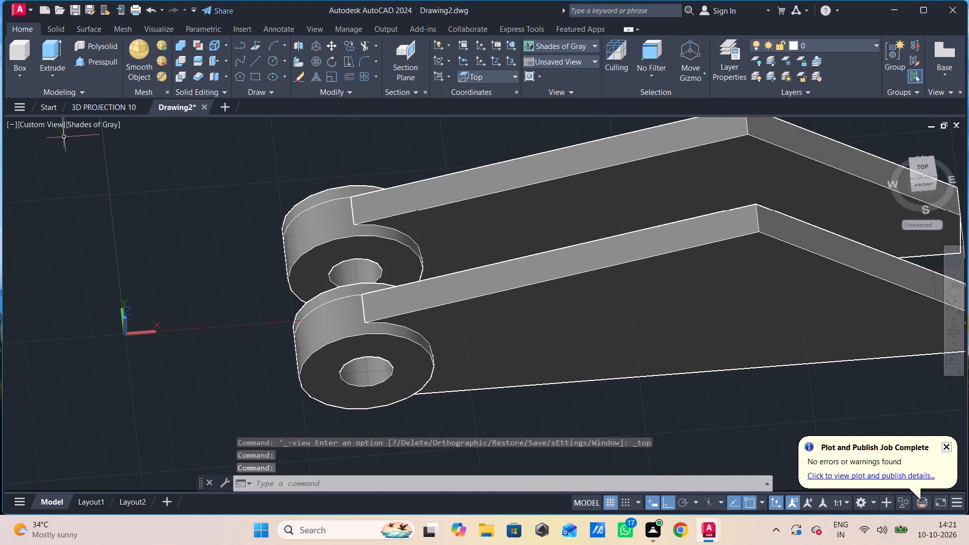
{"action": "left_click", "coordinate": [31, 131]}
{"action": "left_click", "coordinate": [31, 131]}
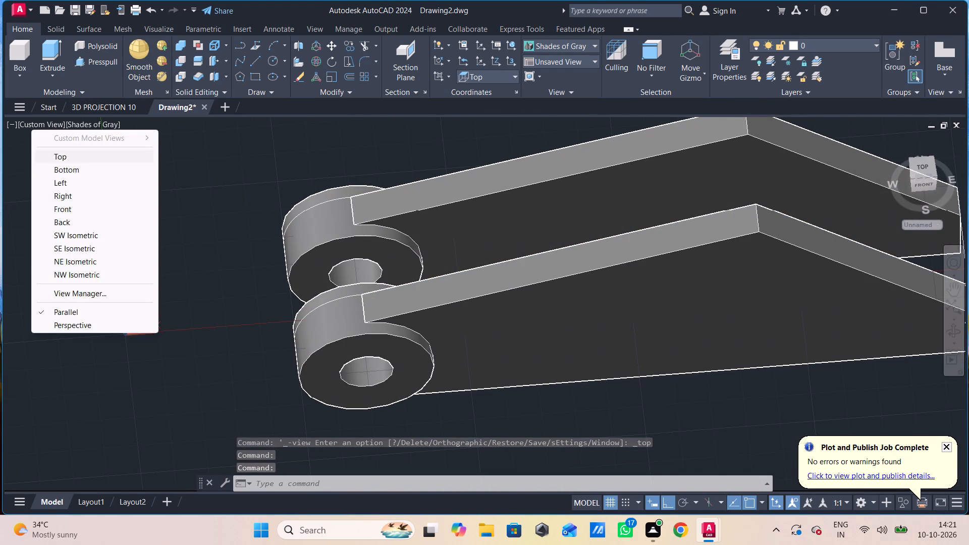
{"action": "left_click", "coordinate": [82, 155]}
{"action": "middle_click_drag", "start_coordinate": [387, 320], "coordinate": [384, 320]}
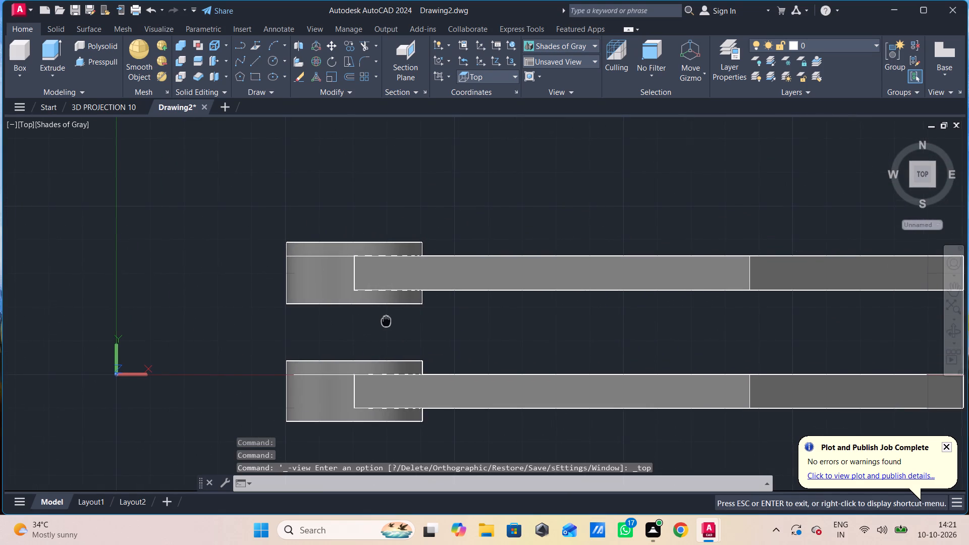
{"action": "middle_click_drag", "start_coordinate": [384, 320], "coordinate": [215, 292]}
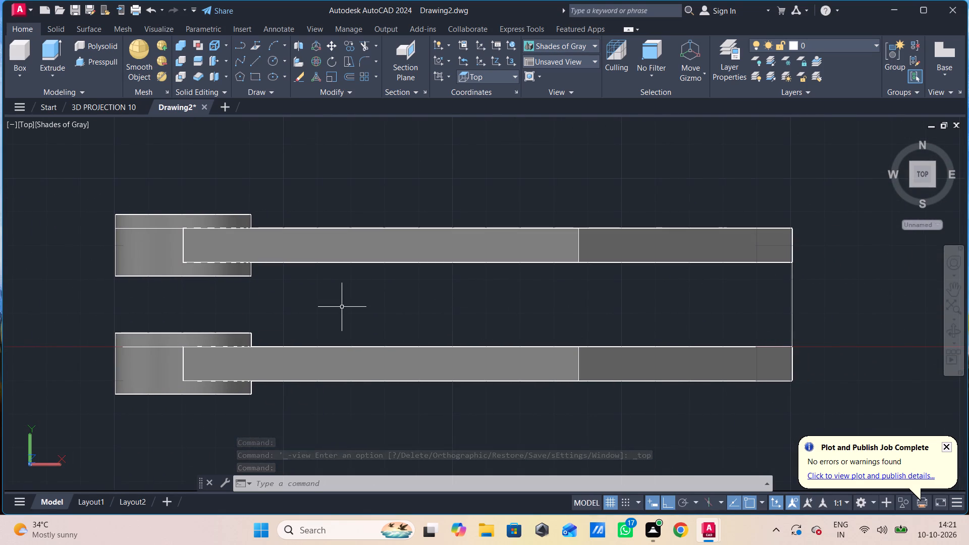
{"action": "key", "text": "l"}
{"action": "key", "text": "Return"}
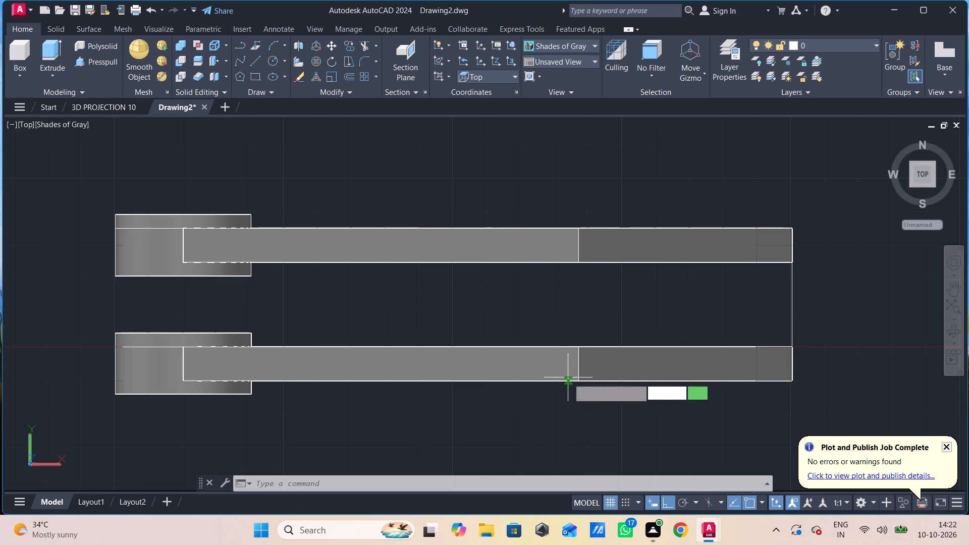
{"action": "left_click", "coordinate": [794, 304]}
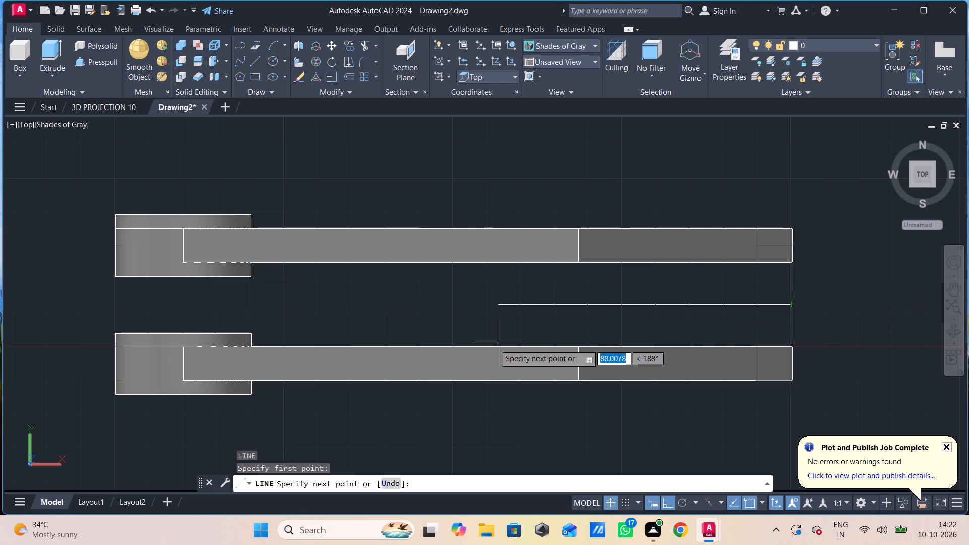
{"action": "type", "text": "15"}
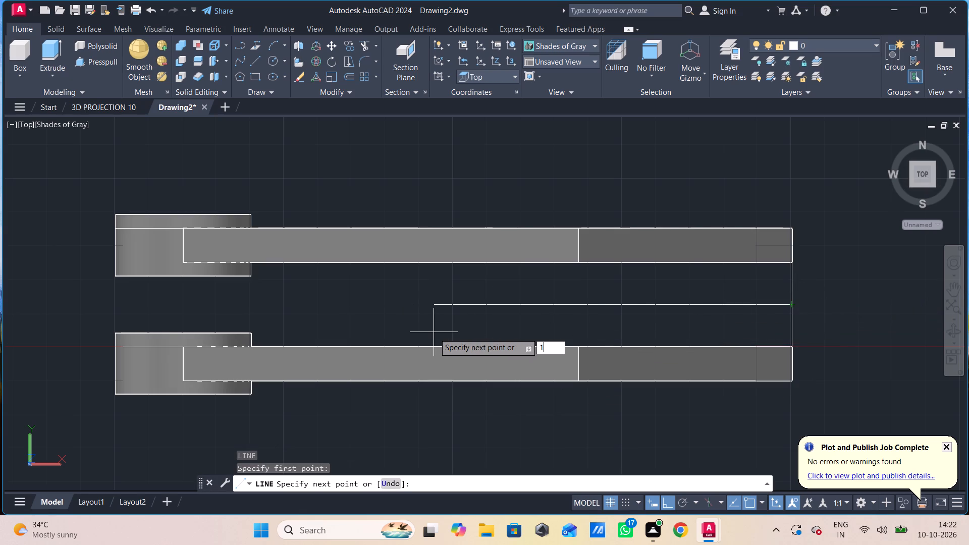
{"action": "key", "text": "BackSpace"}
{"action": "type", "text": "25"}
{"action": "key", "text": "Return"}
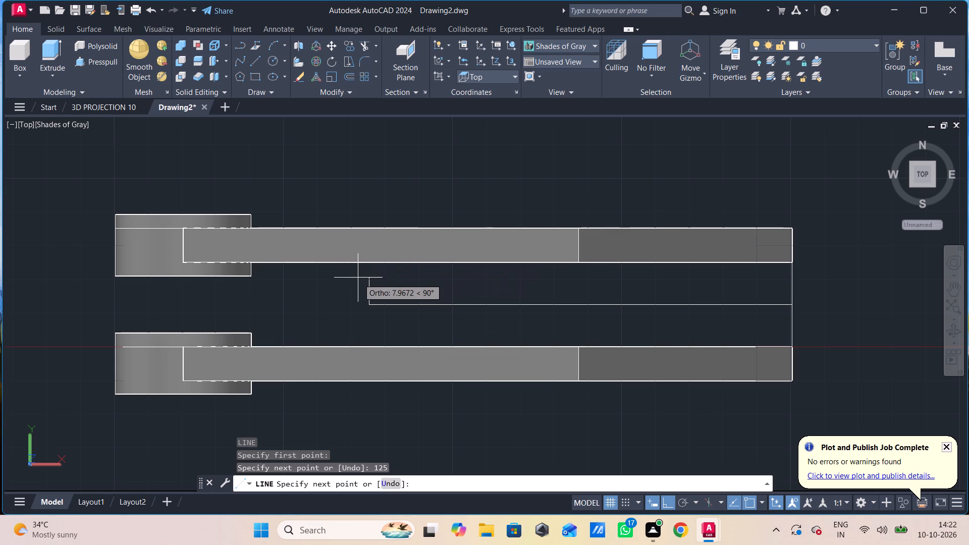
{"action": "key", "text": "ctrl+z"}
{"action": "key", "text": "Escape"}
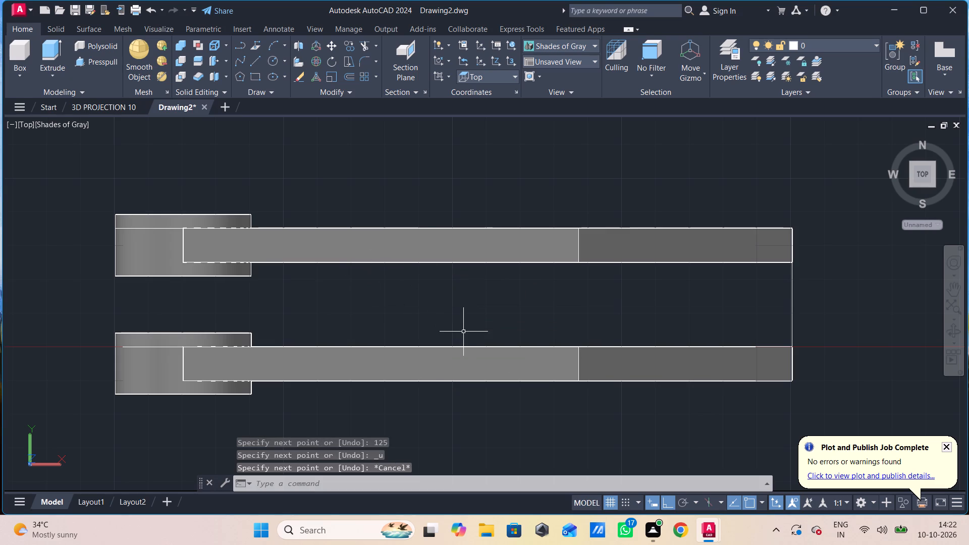
Erase the line connecting the two plates at the end opposite the ring bosses.
{"action": "middle_click_drag", "start_coordinate": [619, 319], "coordinate": [472, 241], "text": "shift"}
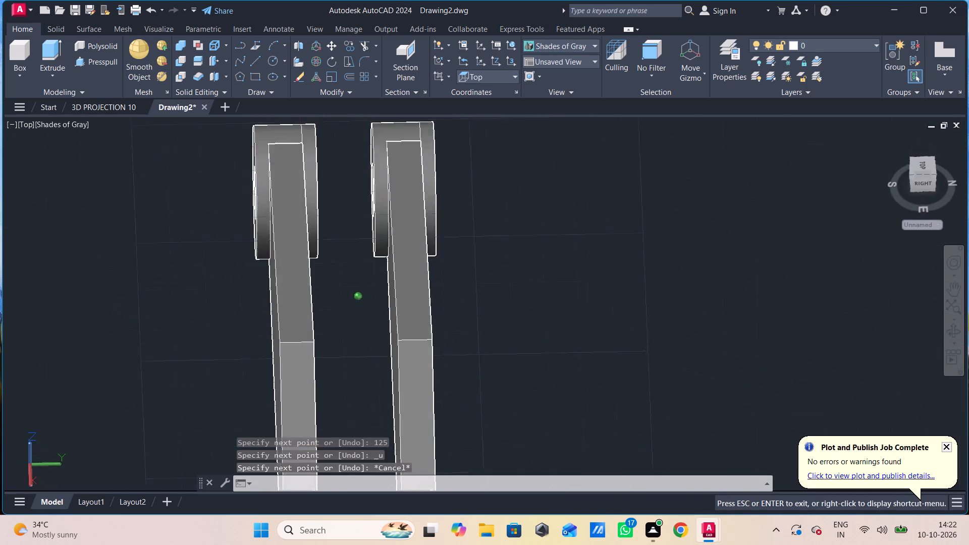
{"action": "middle_click_drag", "start_coordinate": [472, 241], "coordinate": [476, 202], "text": "shift"}
{"action": "scroll", "coordinate": [460, 338], "scroll_direction": "down", "scroll_amount": 1}
{"action": "middle_click_drag", "start_coordinate": [447, 365], "coordinate": [444, 324], "text": "shift"}
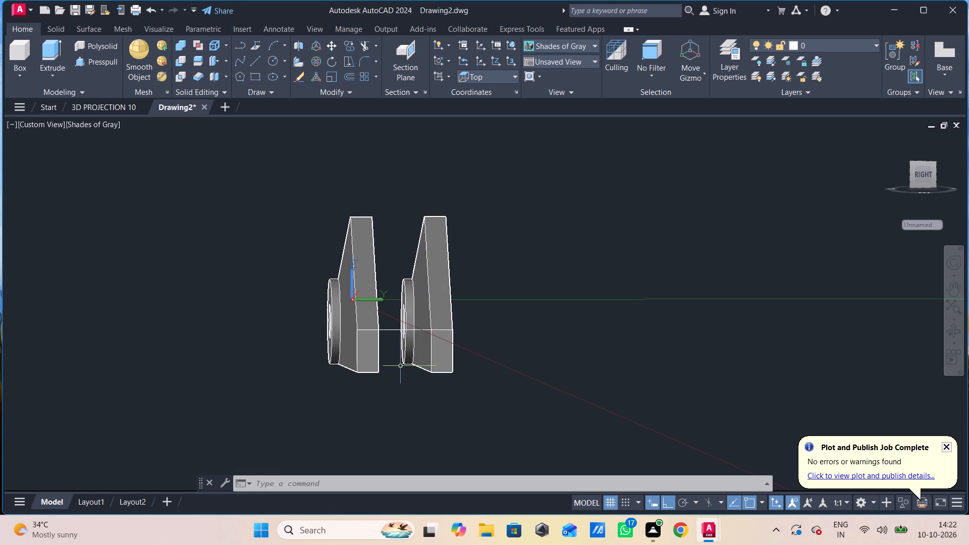
{"action": "left_click", "coordinate": [397, 331]}
{"action": "key", "text": "Delete"}
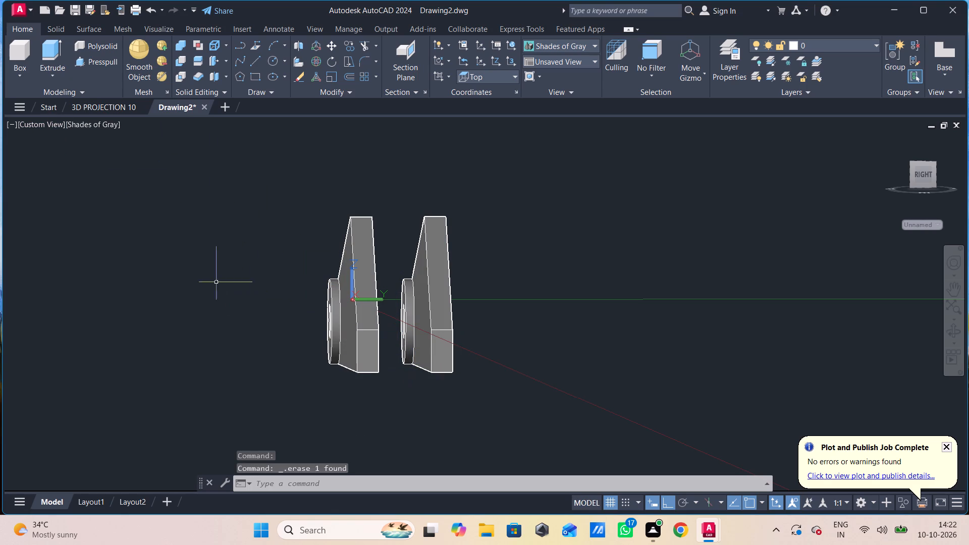
Switch the model to the Top view, with both plates in full sight.
{"action": "left_click", "coordinate": [48, 126]}
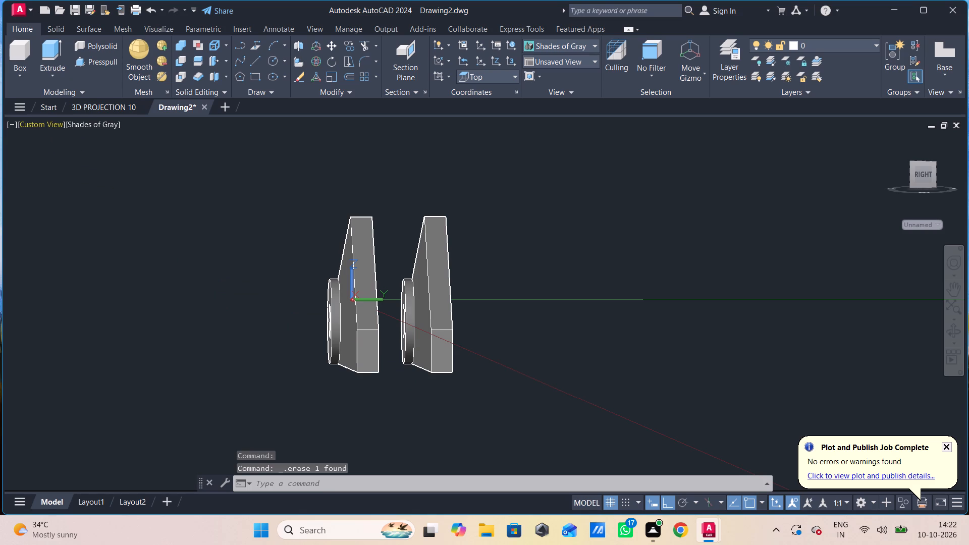
{"action": "left_click", "coordinate": [50, 124]}
{"action": "left_click", "coordinate": [69, 159]}
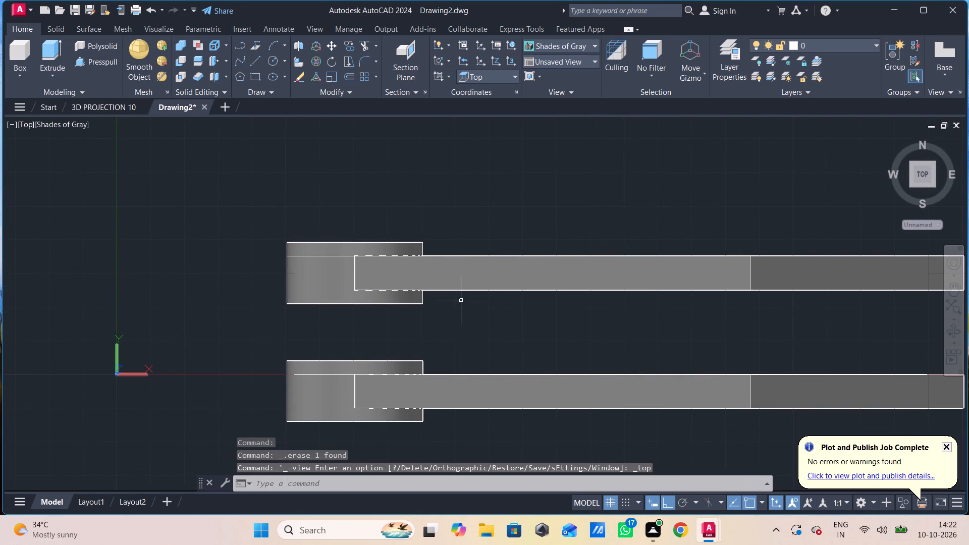
{"action": "middle_click", "coordinate": [461, 301], "text": "shift"}
{"action": "middle_click_drag", "start_coordinate": [460, 301], "coordinate": [359, 293]}
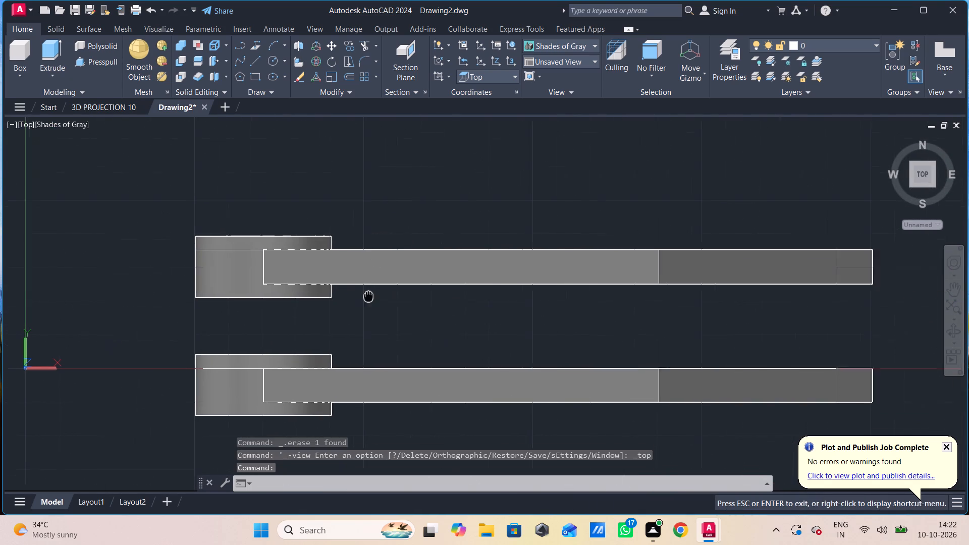
{"action": "middle_click_drag", "start_coordinate": [359, 293], "coordinate": [226, 283]}
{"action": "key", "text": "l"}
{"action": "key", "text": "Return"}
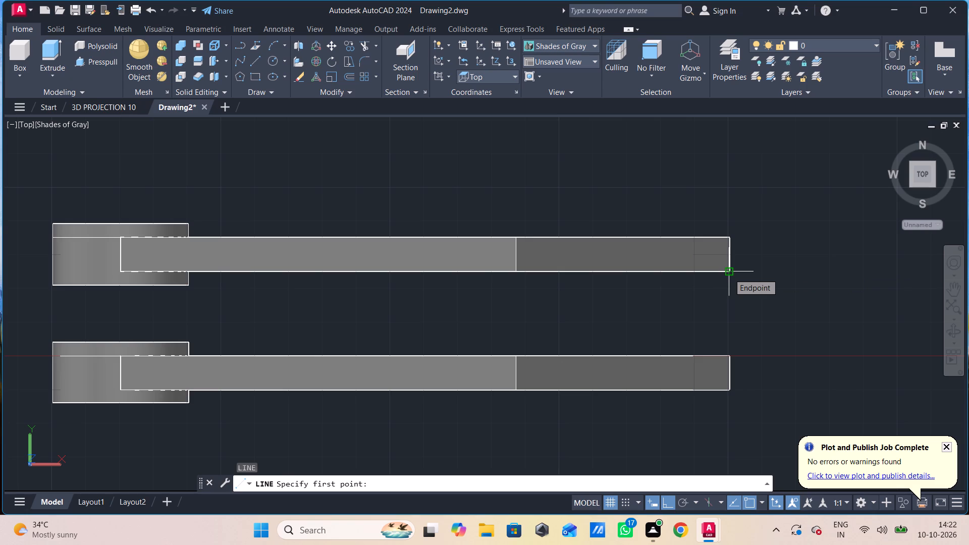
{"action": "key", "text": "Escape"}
Draw a line across the gap joining the plates' inner lower corners at the end opposite the ring bosses.
{"action": "scroll", "coordinate": [922, 128], "scroll_direction": "down", "scroll_amount": 1}
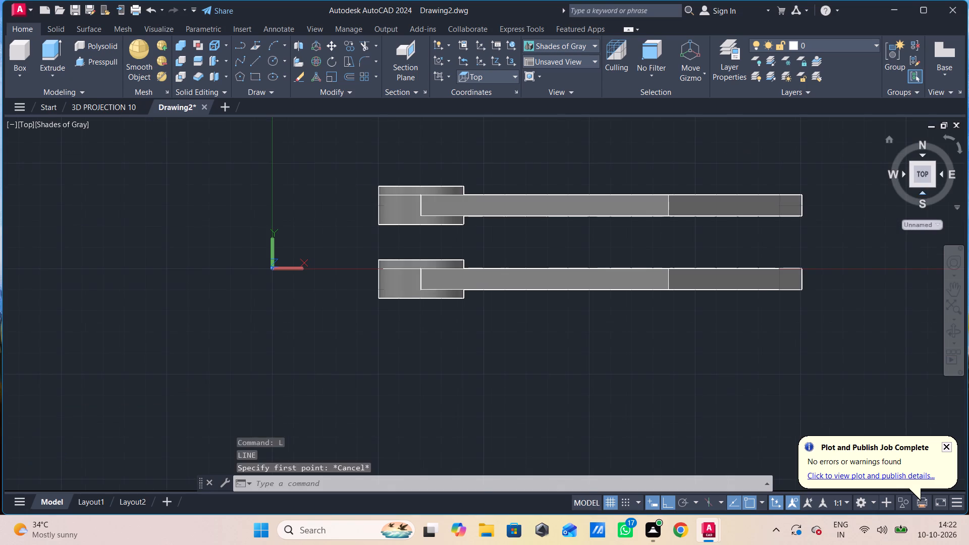
{"action": "middle_click_drag", "start_coordinate": [785, 230], "coordinate": [645, 125], "text": "shift"}
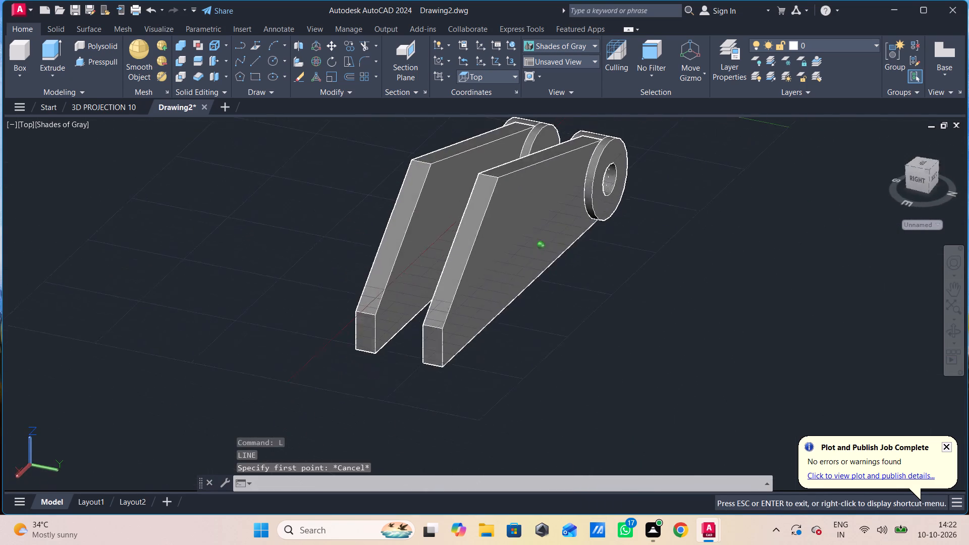
{"action": "middle_click_drag", "start_coordinate": [645, 125], "coordinate": [697, 112], "text": "shift"}
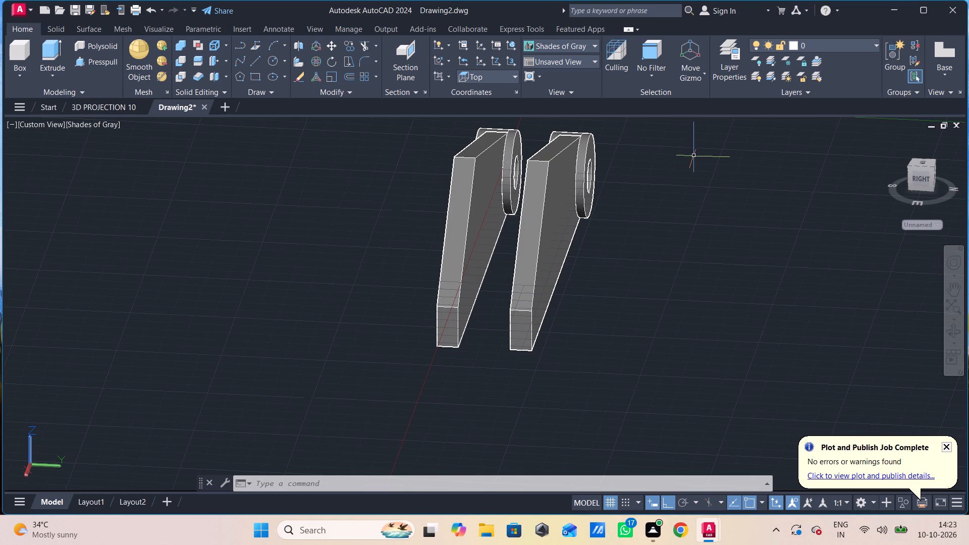
{"action": "middle_click_drag", "start_coordinate": [740, 174], "coordinate": [752, 154], "text": "shift"}
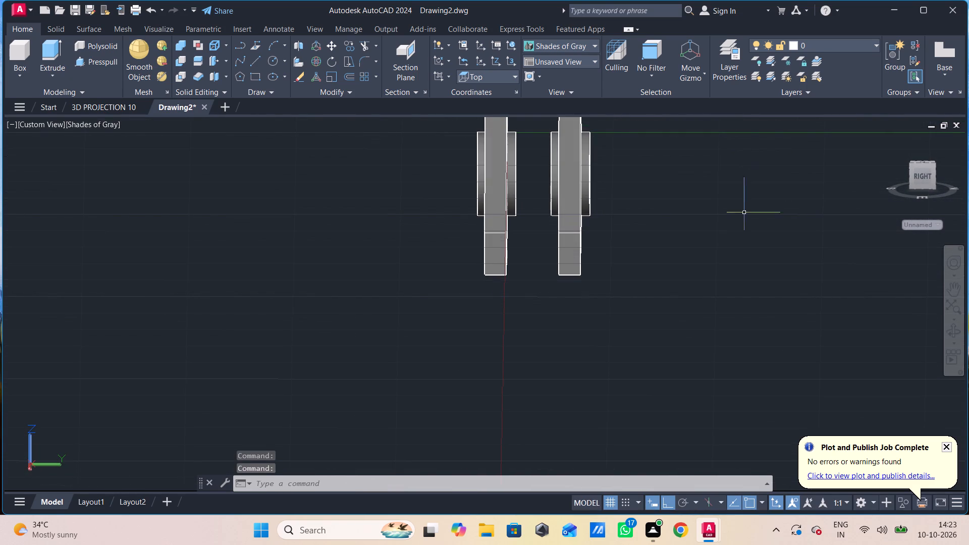
{"action": "key", "text": "l"}
{"action": "key", "text": "Return"}
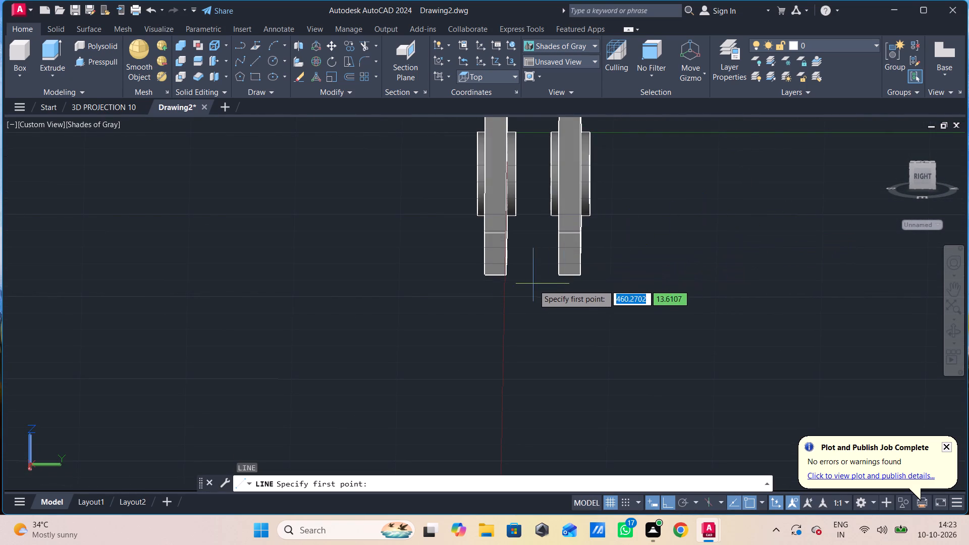
{"action": "left_click", "coordinate": [506, 277]}
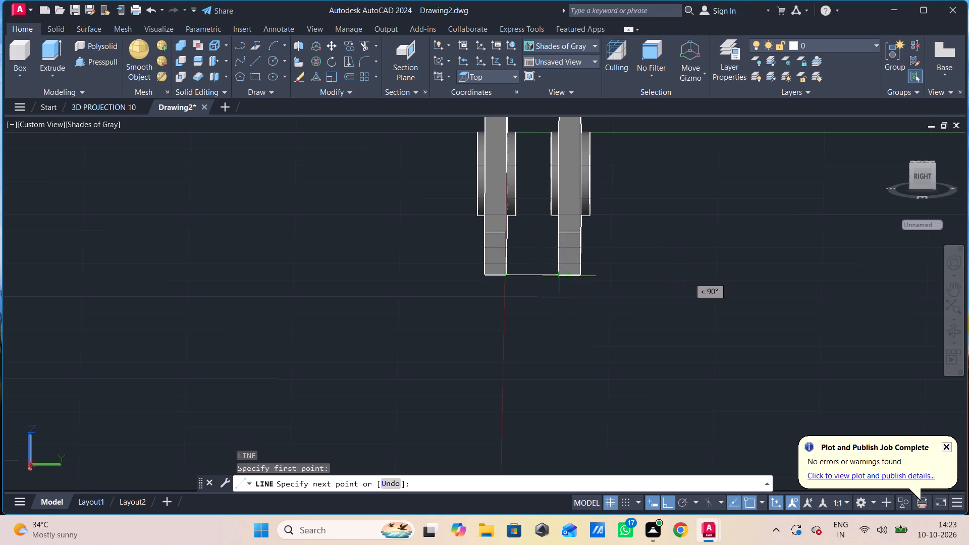
{"action": "left_click", "coordinate": [556, 277]}
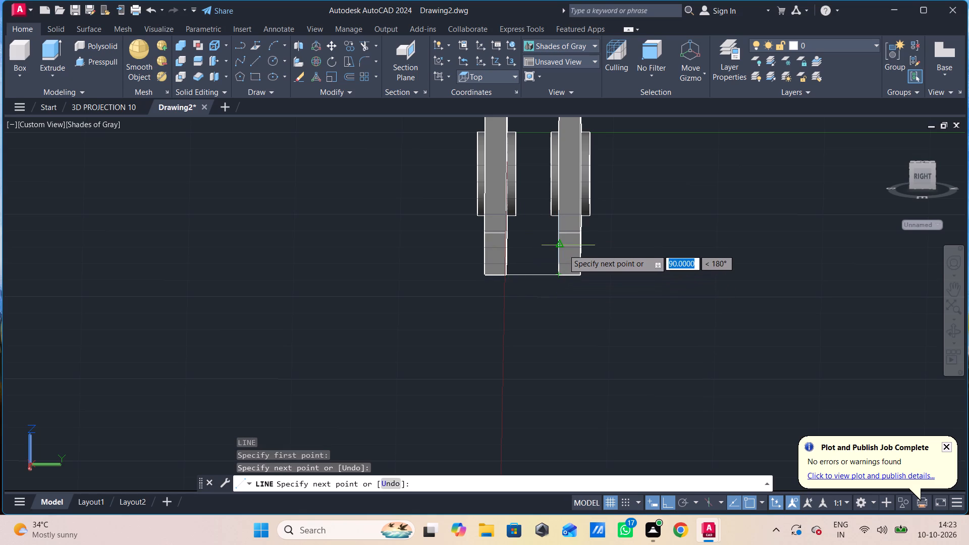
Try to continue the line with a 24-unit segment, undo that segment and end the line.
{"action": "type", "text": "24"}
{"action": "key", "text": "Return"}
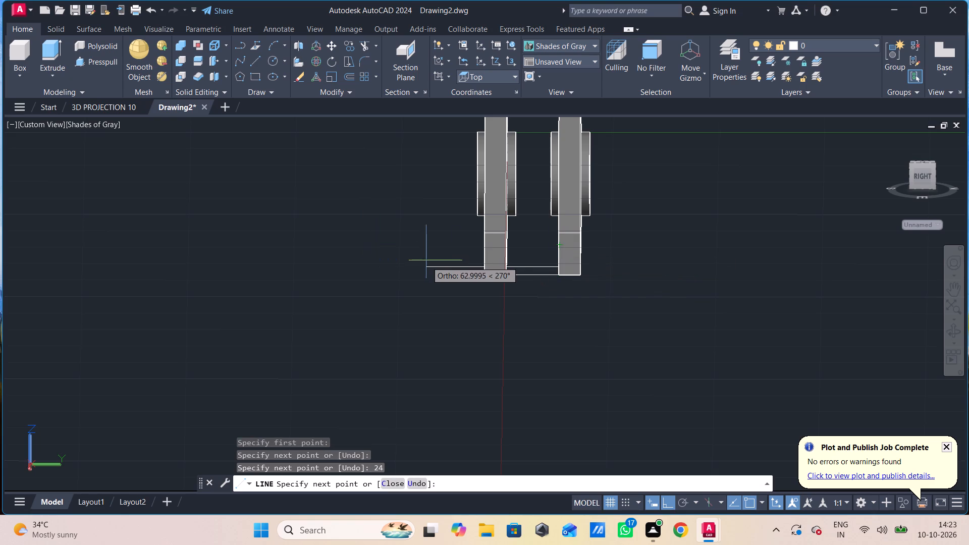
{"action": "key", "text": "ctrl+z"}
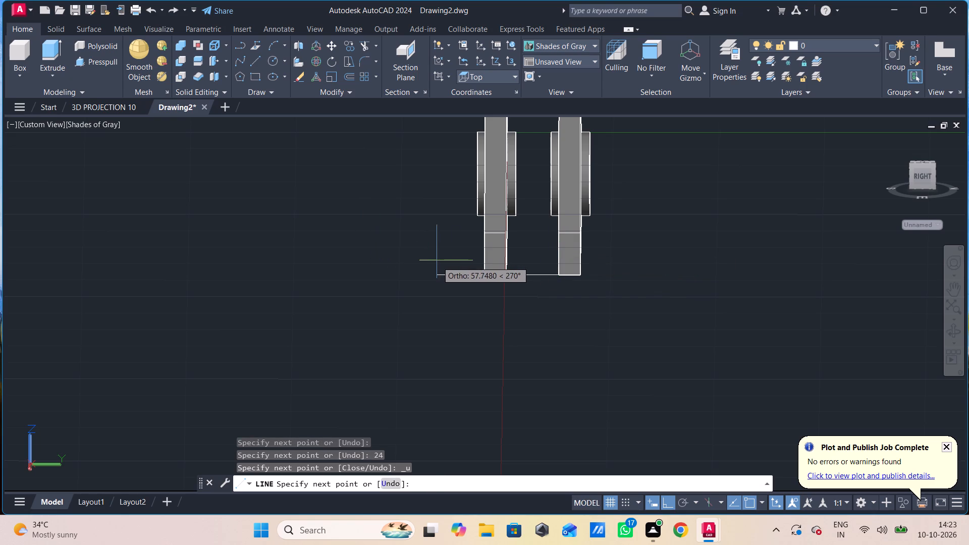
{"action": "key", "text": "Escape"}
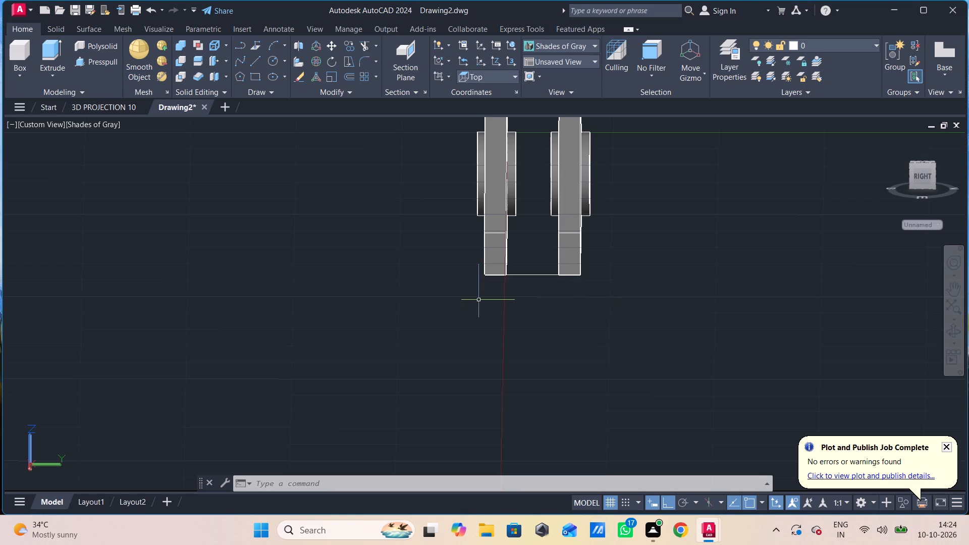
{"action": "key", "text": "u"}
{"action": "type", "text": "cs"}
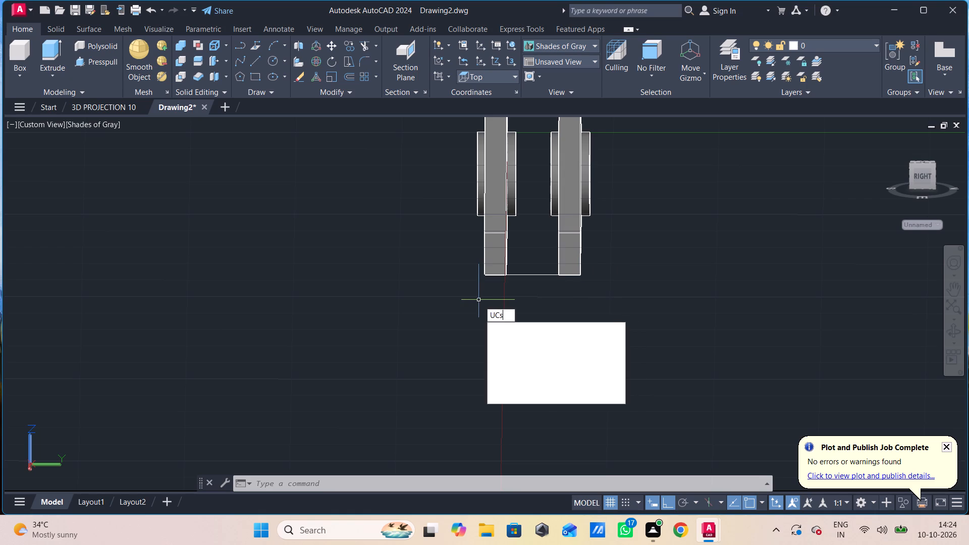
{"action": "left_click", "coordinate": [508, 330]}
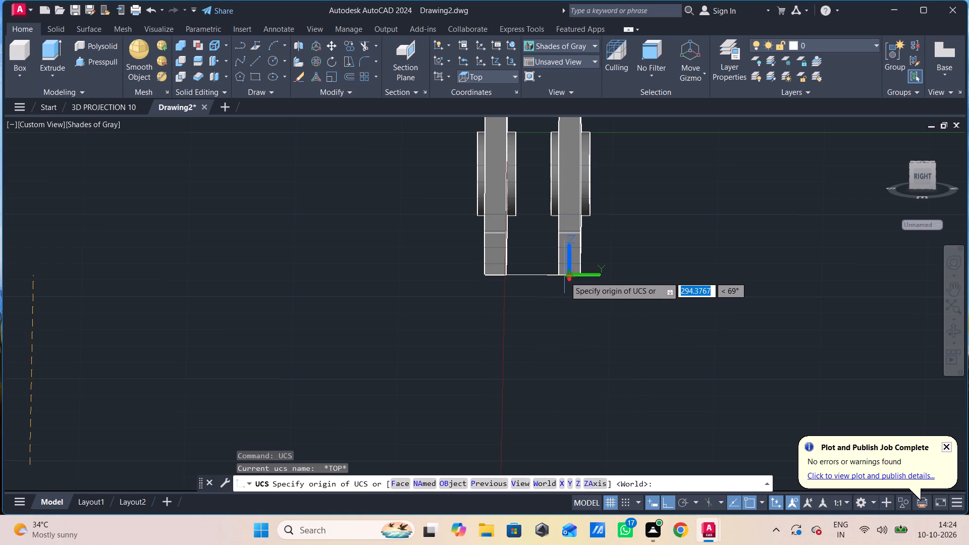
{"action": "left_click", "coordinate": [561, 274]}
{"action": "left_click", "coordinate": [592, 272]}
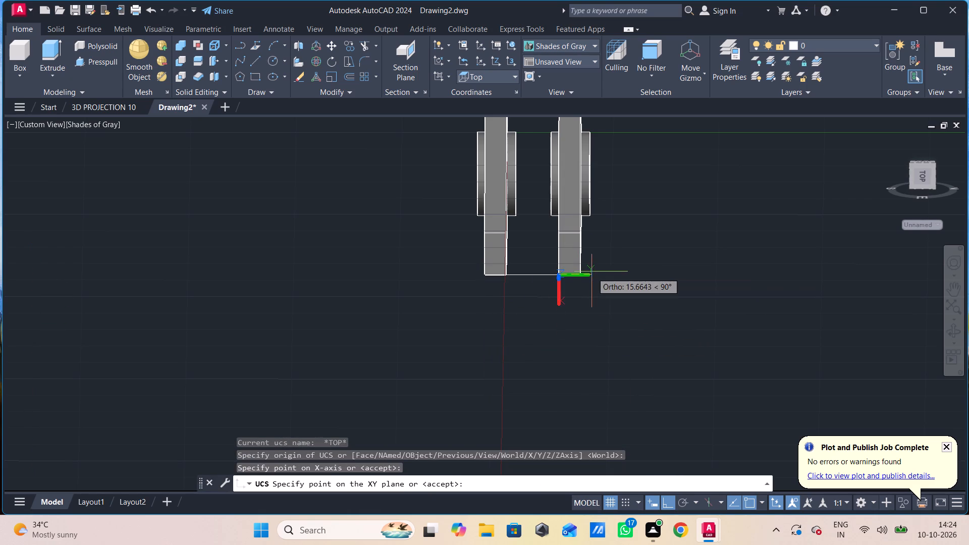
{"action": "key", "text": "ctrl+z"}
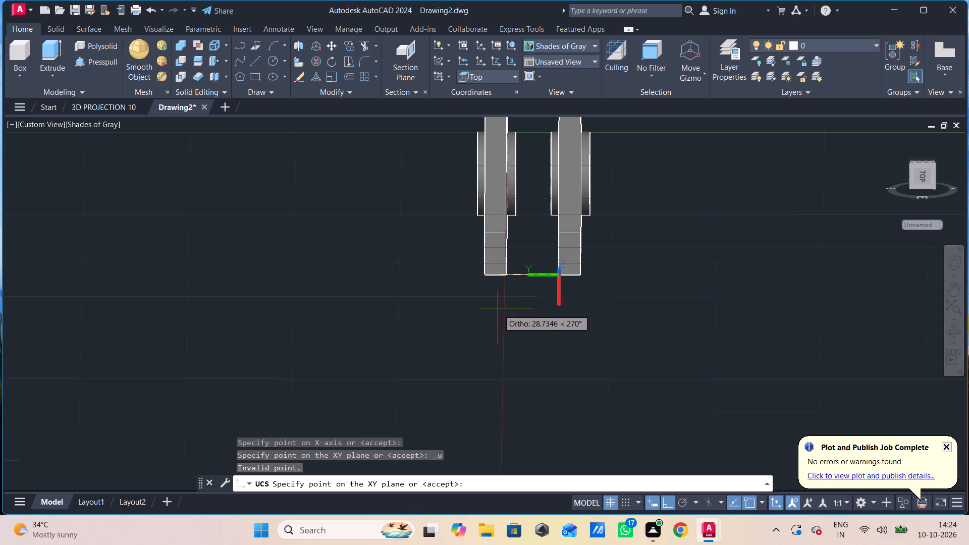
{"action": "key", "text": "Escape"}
Set the UCS origin at one plate's inner lower corner, with X across the plate thickness and Y upward along its end face.
{"action": "type", "text": "ucs"}
{"action": "key", "text": "space"}
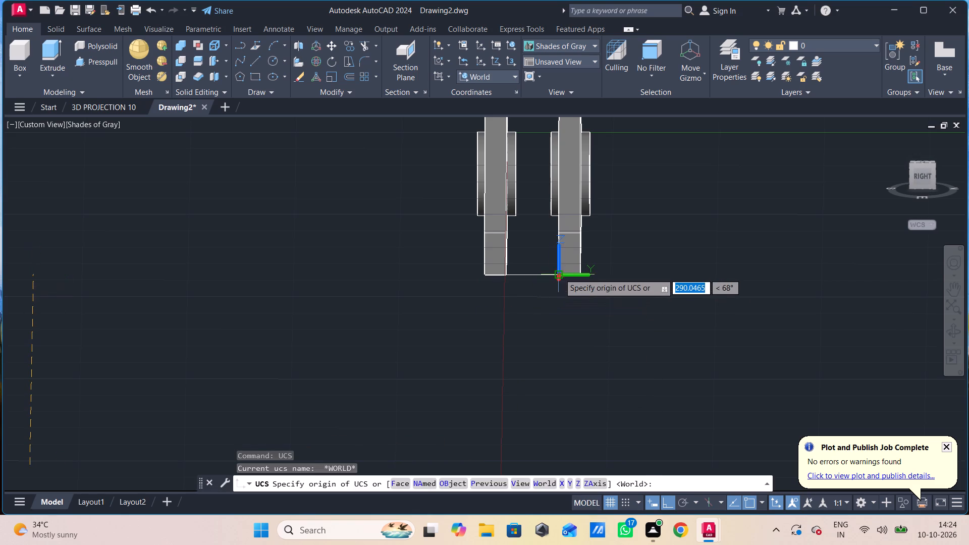
{"action": "left_click", "coordinate": [559, 274]}
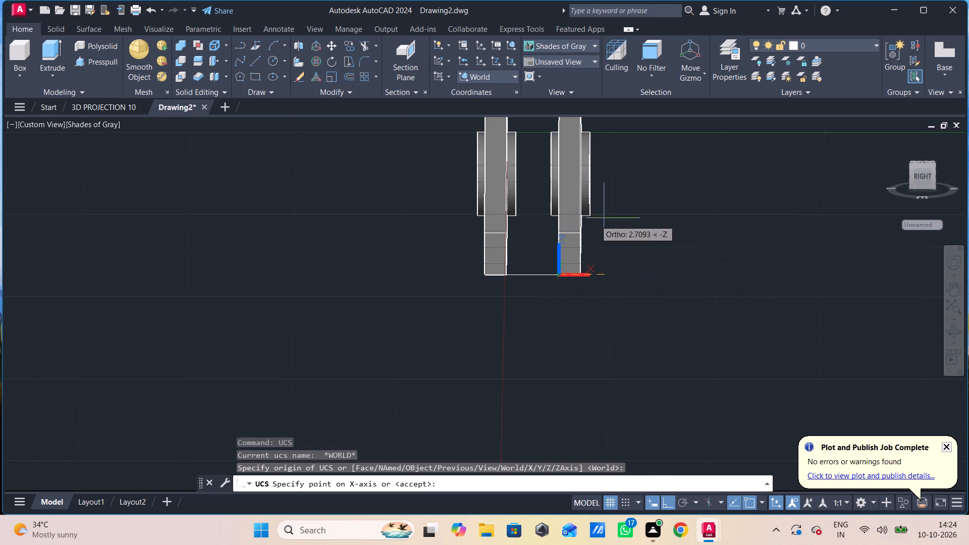
{"action": "left_click", "coordinate": [628, 220]}
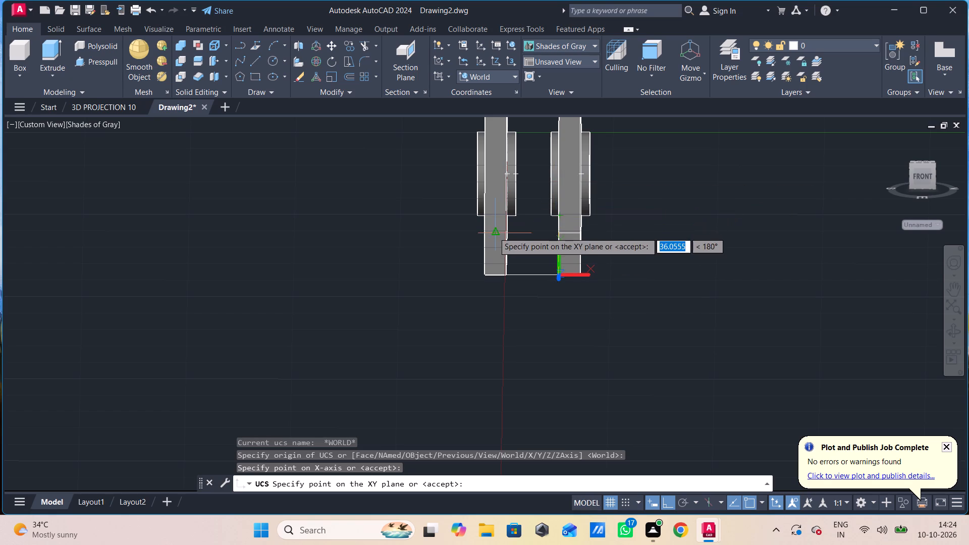
{"action": "left_click", "coordinate": [544, 196]}
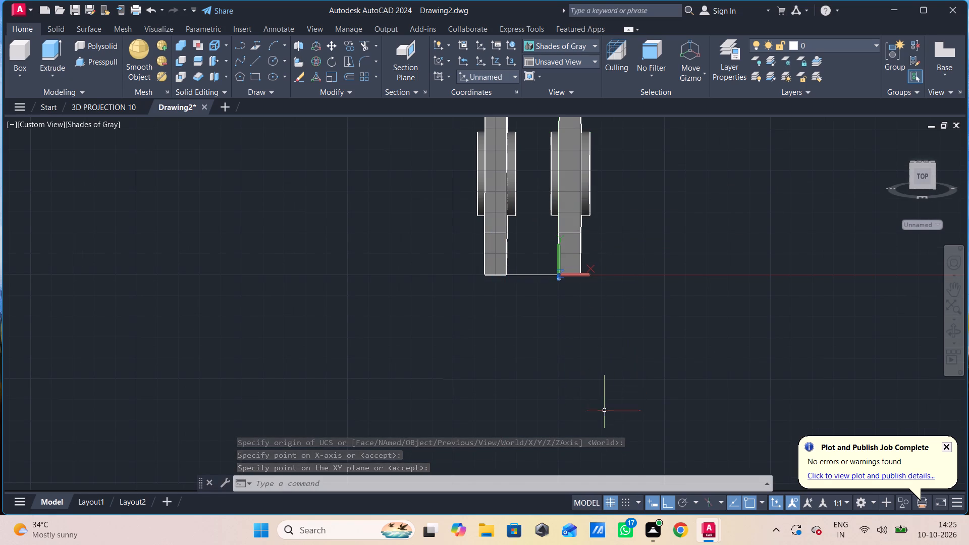
Start a line at the UCS origin, try a 24-unit upward segment and undo that segment.
{"action": "key", "text": "l"}
{"action": "key", "text": "Return"}
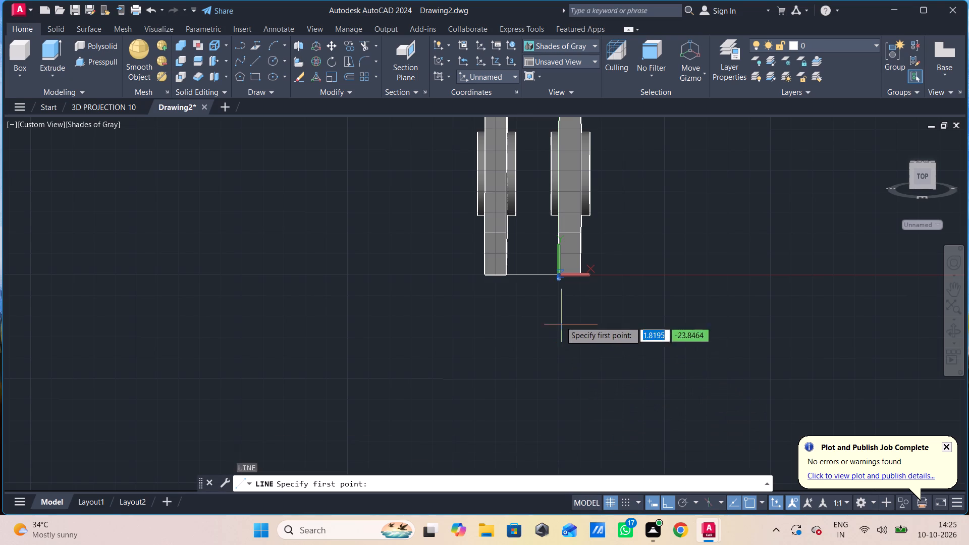
{"action": "left_click", "coordinate": [556, 275]}
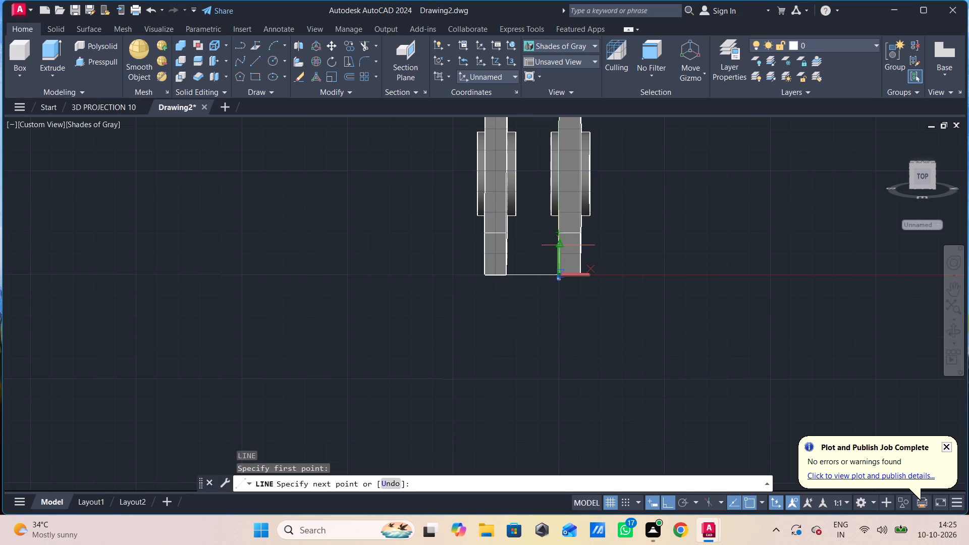
{"action": "type", "text": "24"}
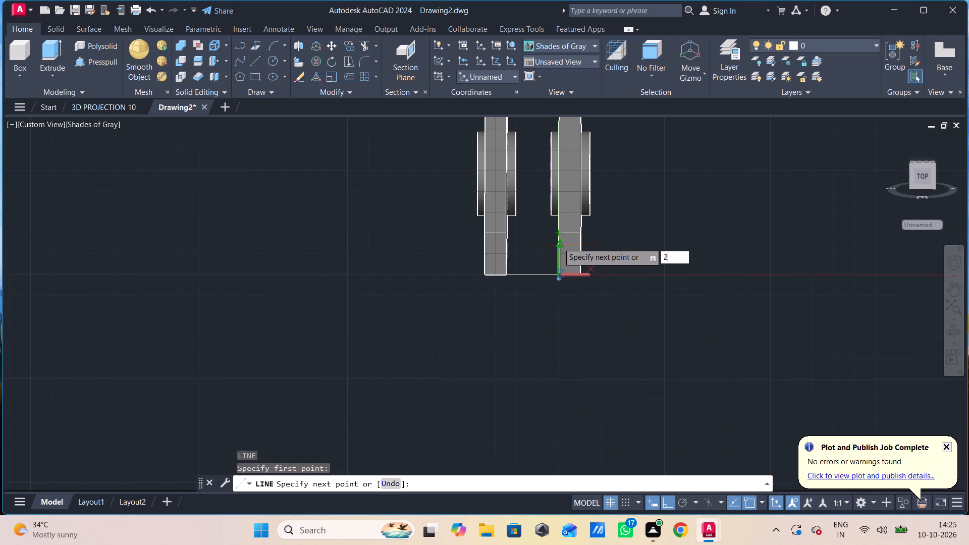
{"action": "key", "text": "Return"}
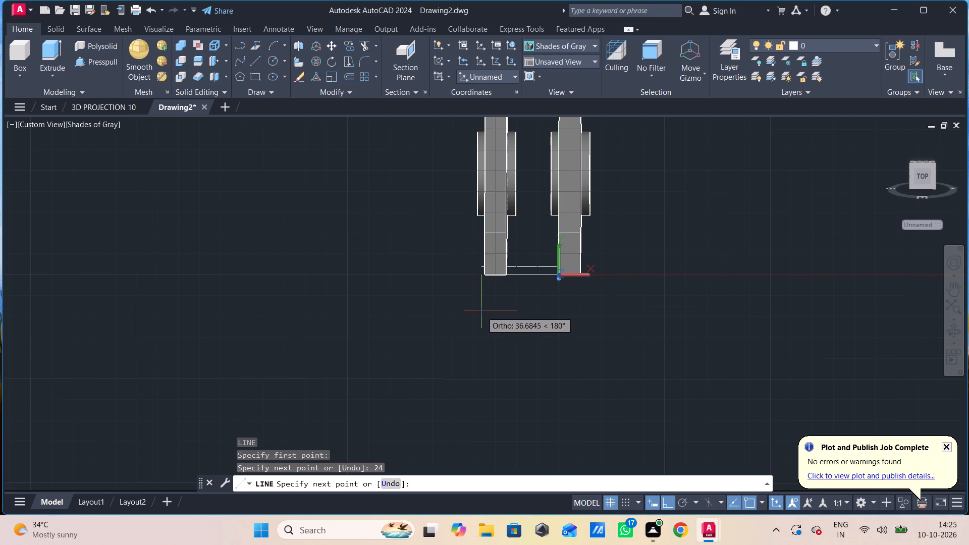
{"action": "middle_click_drag", "start_coordinate": [481, 311], "coordinate": [524, 324], "text": "shift"}
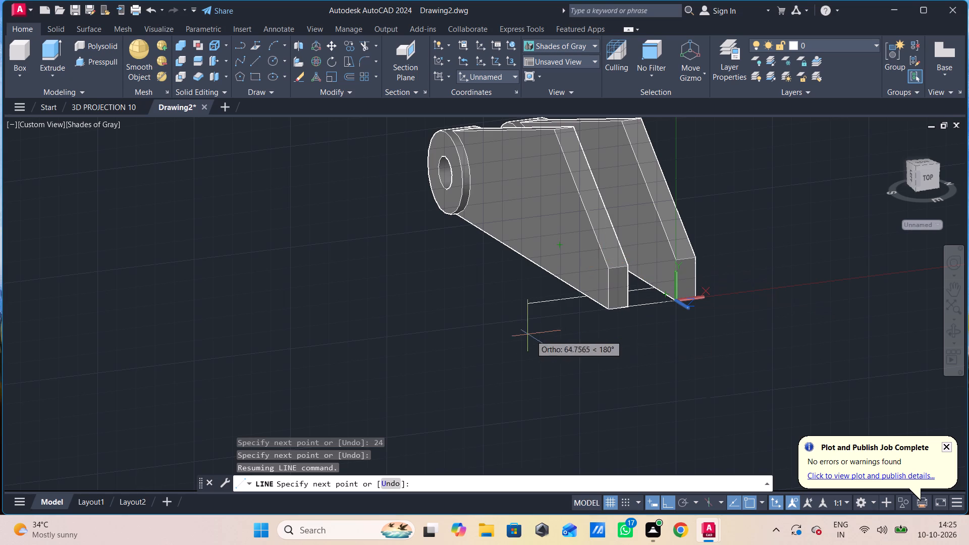
{"action": "key", "text": "ctrl+z"}
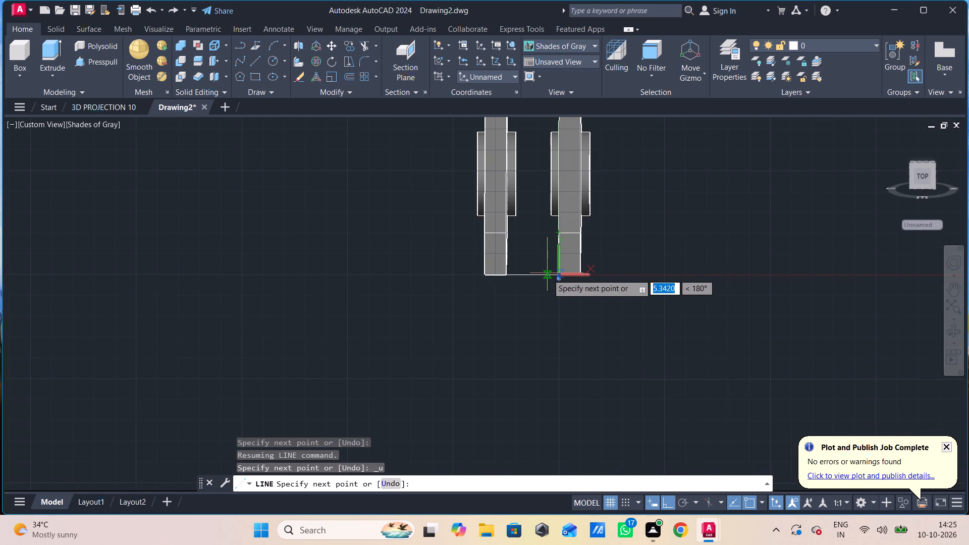
Draw a 125-unit segment along the plate's inner lower edge, a 25-unit segment across the gap, and one back to the other plate's inner lower corner.
{"action": "middle_click_drag", "start_coordinate": [555, 274], "coordinate": [598, 298], "text": "shift"}
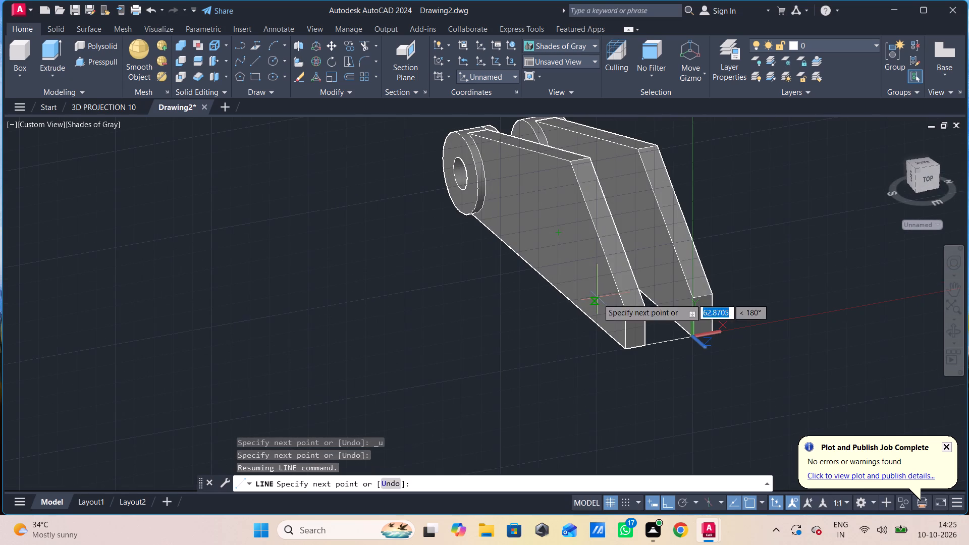
{"action": "middle_click_drag", "start_coordinate": [605, 270], "coordinate": [566, 271], "text": "shift"}
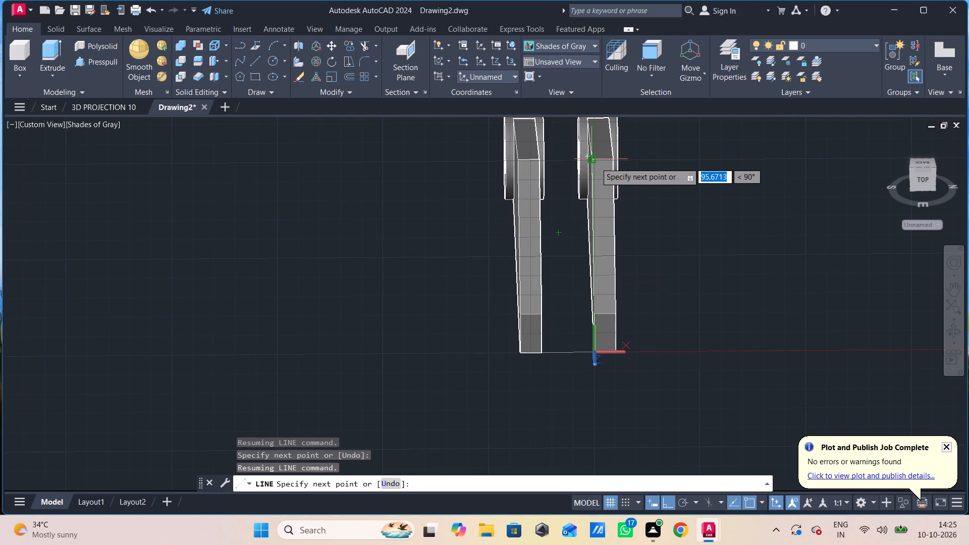
{"action": "key", "text": "1"}
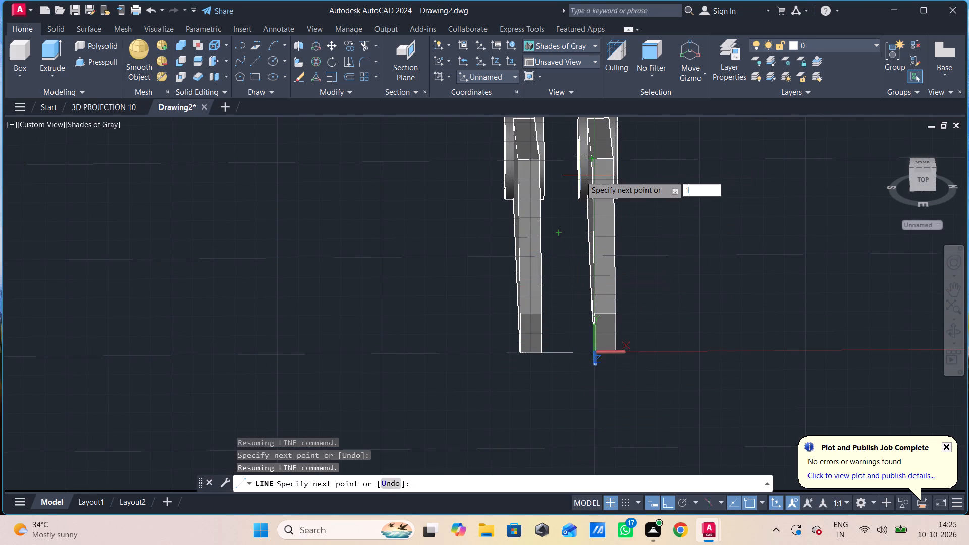
{"action": "type", "text": "25"}
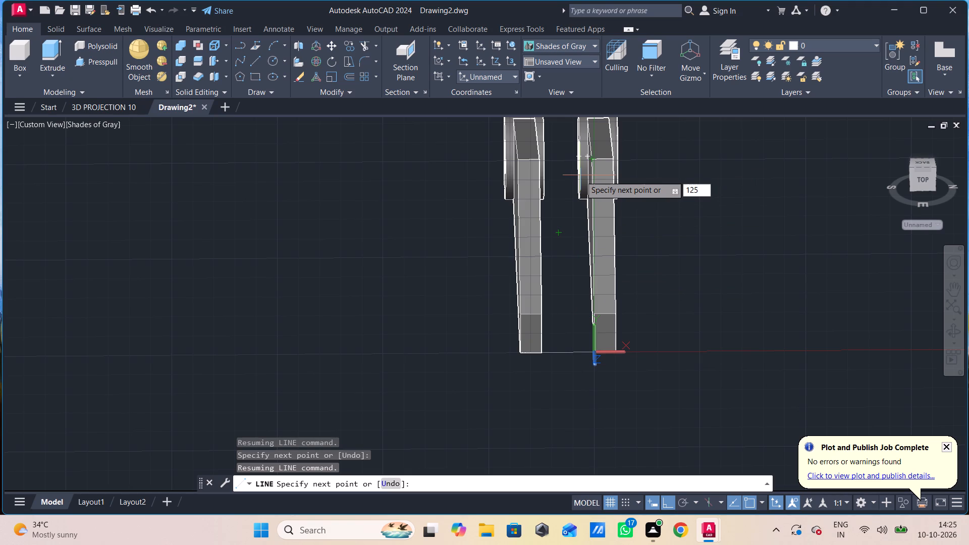
{"action": "key", "text": "Return"}
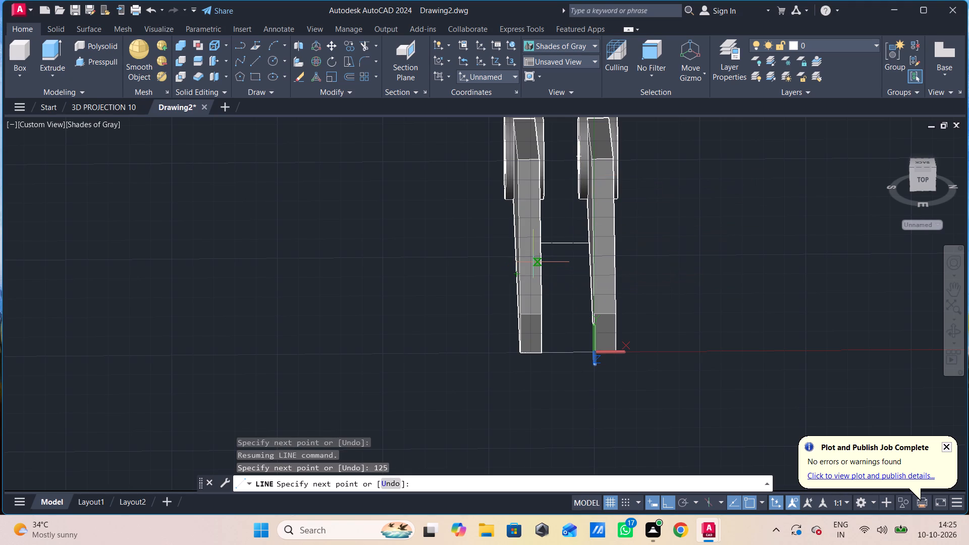
{"action": "type", "text": "25"}
{"action": "key", "text": "Return"}
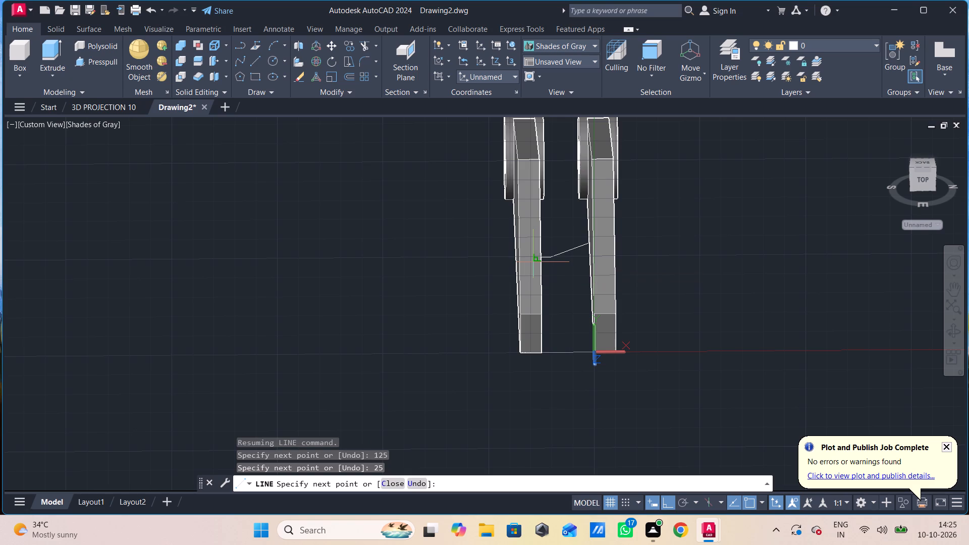
{"action": "key", "text": "ctrl+z"}
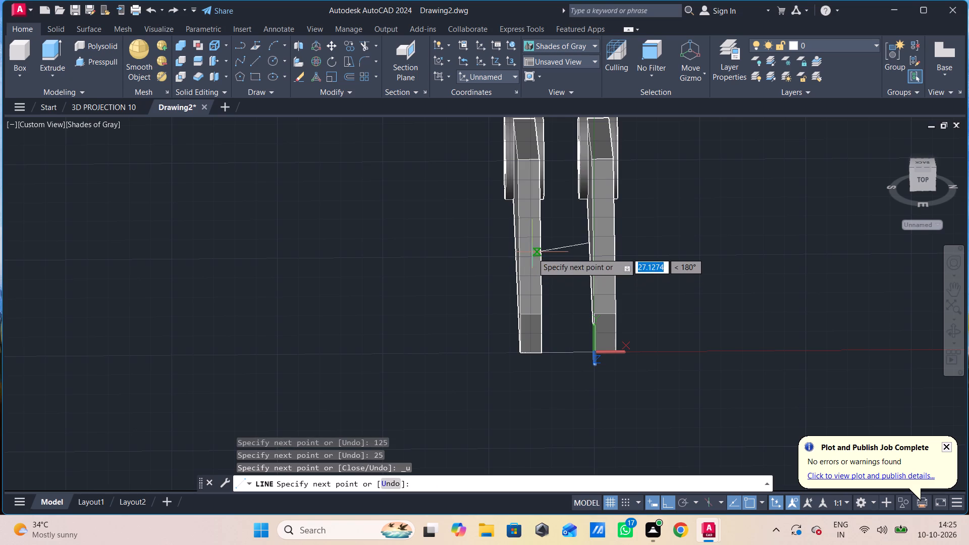
{"action": "type", "text": "25"}
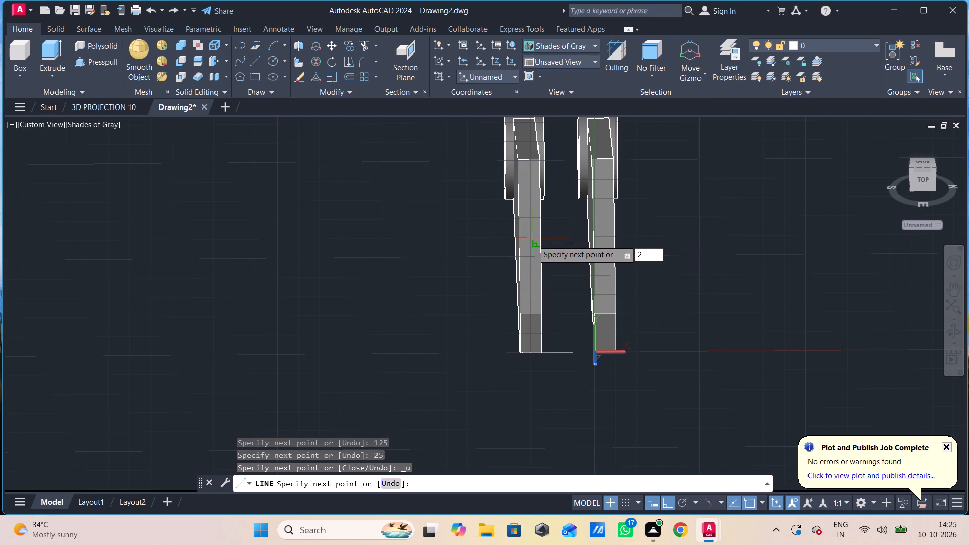
{"action": "key", "text": "Return"}
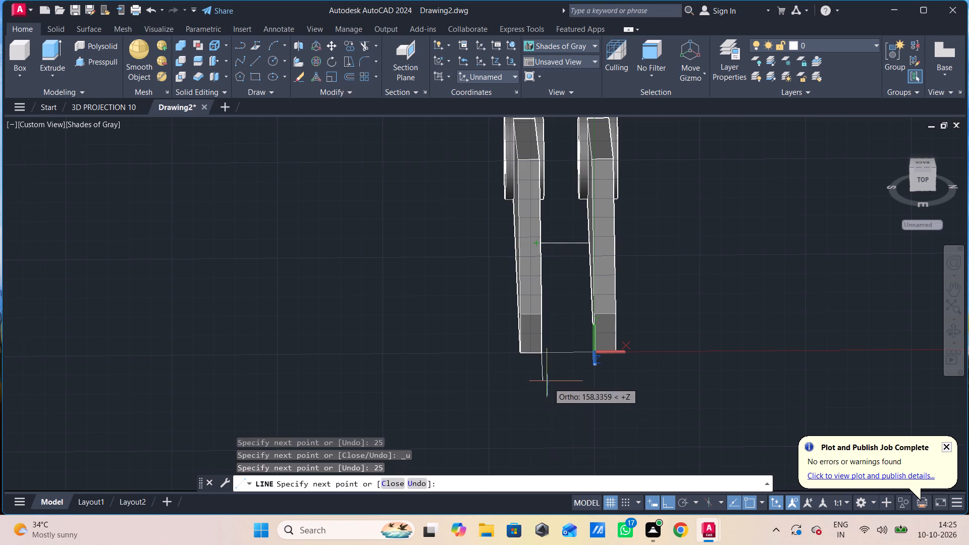
{"action": "left_click", "coordinate": [537, 356]}
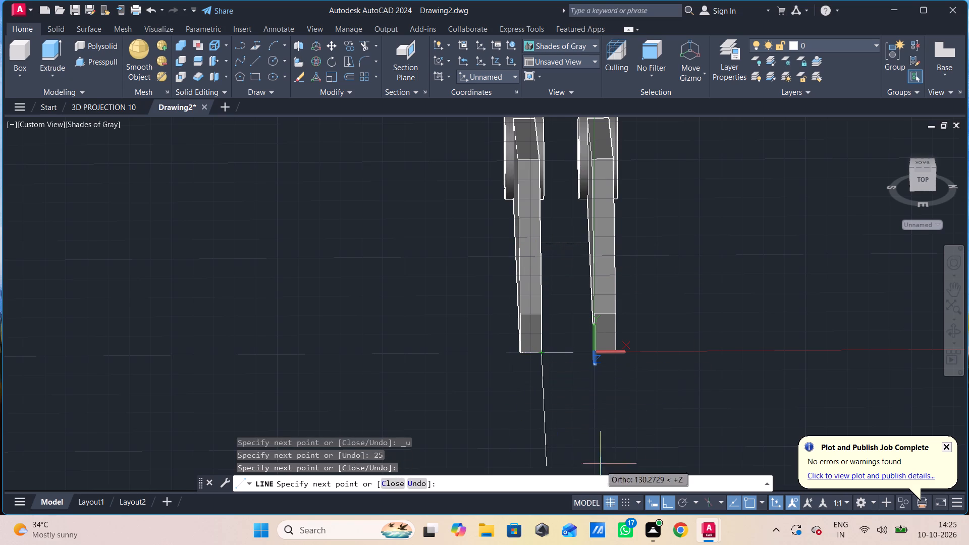
{"action": "key", "text": "Escape"}
{"action": "left_click", "coordinate": [556, 354]}
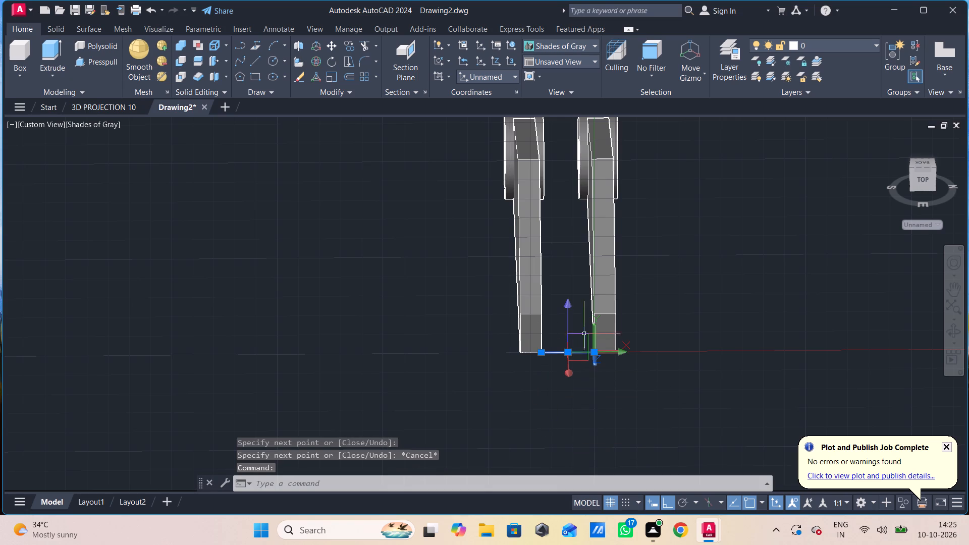
{"action": "key", "text": "Escape"}
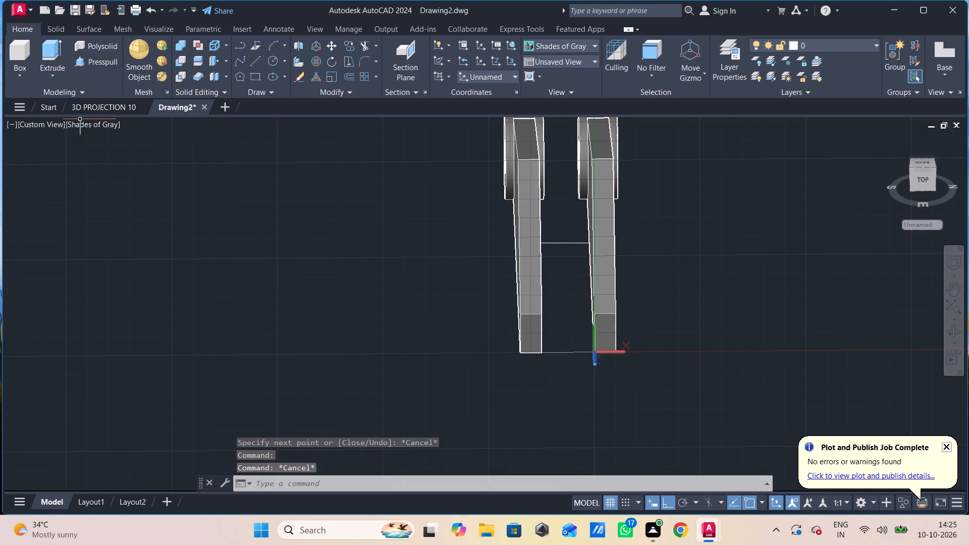
Switch the visual style to 2D Wireframe.
{"action": "left_click", "coordinate": [80, 125]}
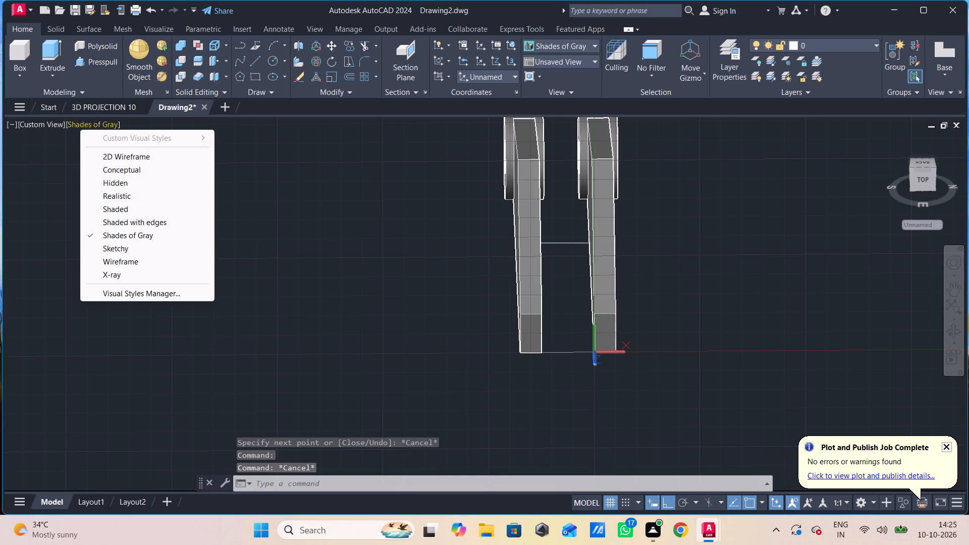
{"action": "left_click", "coordinate": [115, 152]}
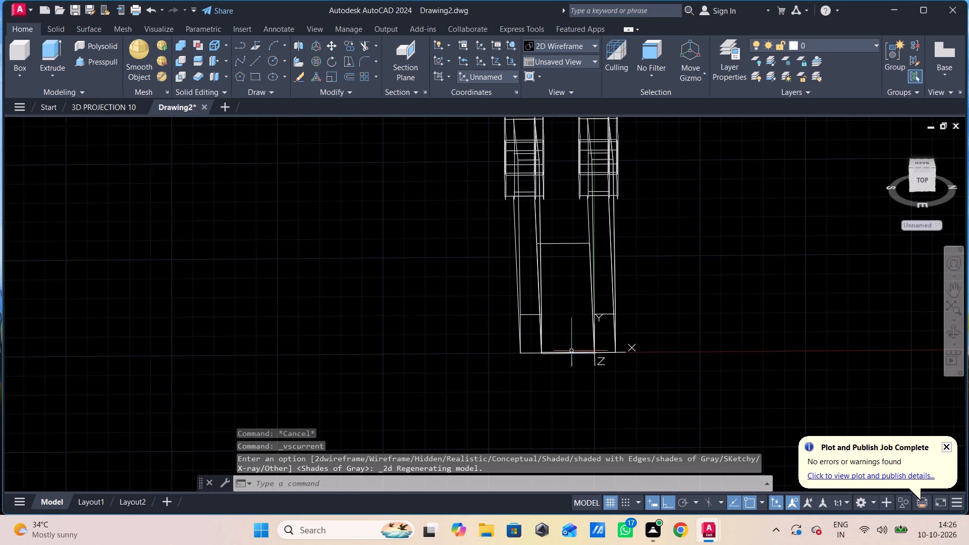
Join the four lines of the rectangle between the plates' lower edges into one closed outline.
{"action": "left_click", "coordinate": [571, 355]}
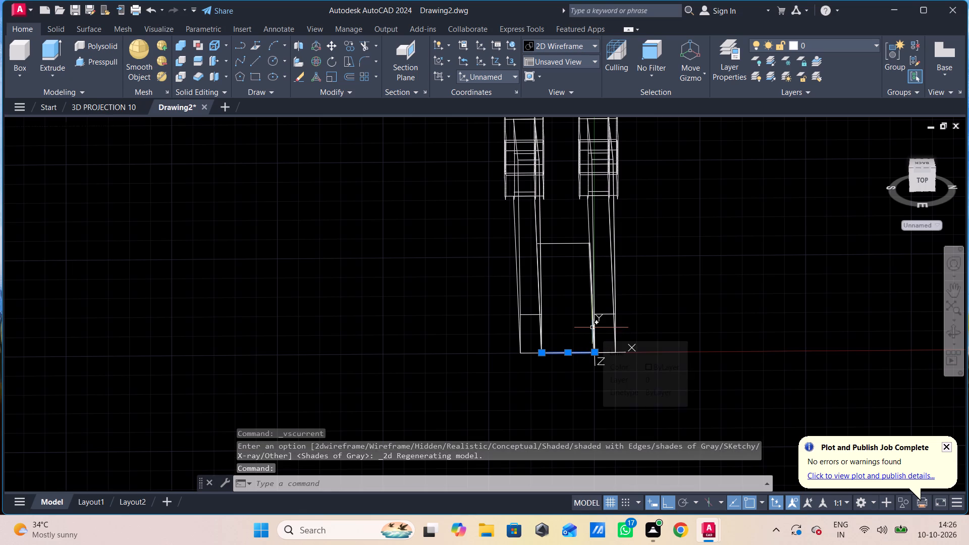
{"action": "middle_click_drag", "start_coordinate": [601, 328], "coordinate": [638, 315], "text": "shift"}
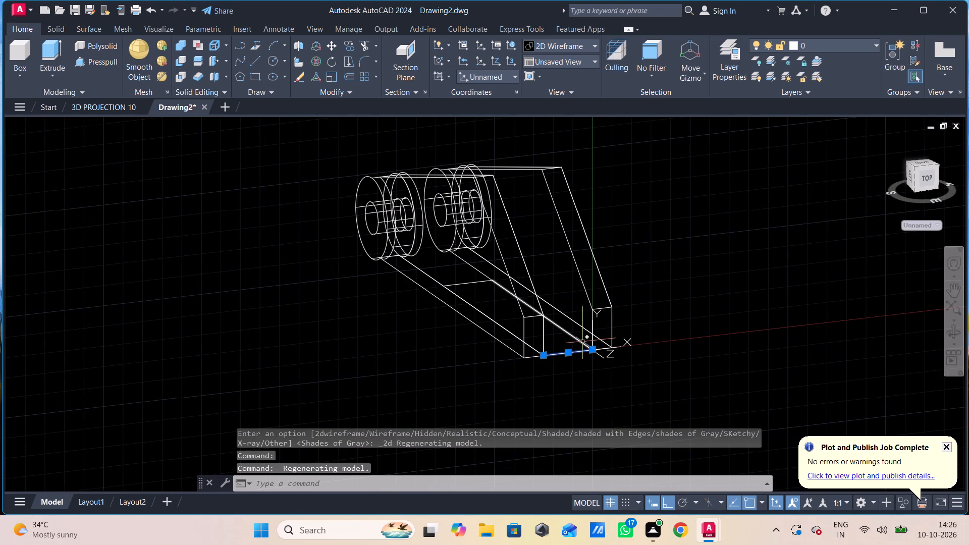
{"action": "left_click", "coordinate": [582, 342]}
{"action": "left_click", "coordinate": [479, 282]}
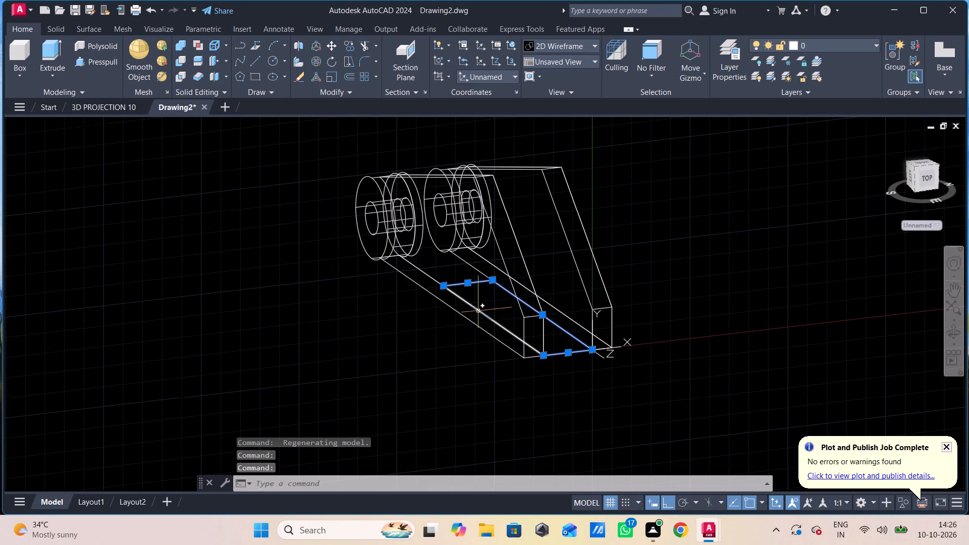
{"action": "left_click", "coordinate": [478, 312]}
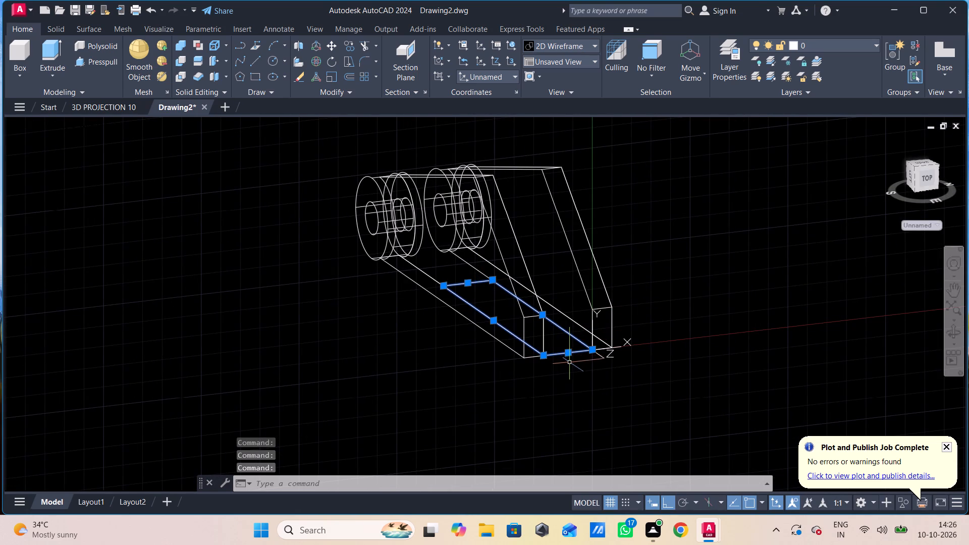
{"action": "key", "text": "j"}
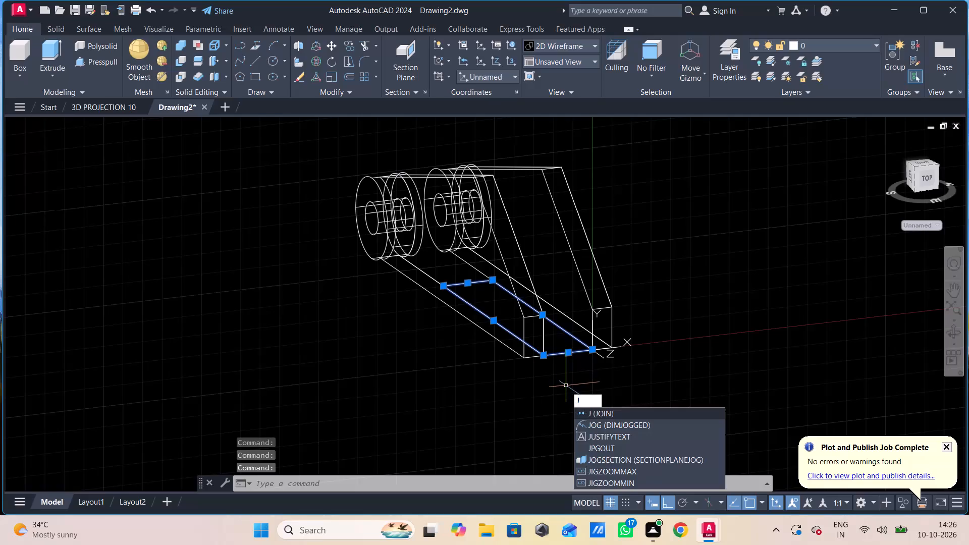
{"action": "key", "text": "Return"}
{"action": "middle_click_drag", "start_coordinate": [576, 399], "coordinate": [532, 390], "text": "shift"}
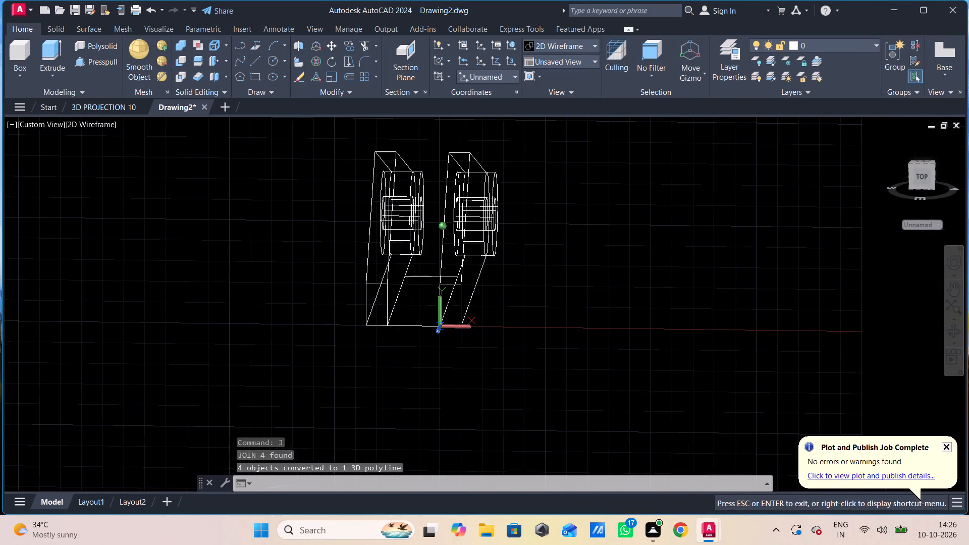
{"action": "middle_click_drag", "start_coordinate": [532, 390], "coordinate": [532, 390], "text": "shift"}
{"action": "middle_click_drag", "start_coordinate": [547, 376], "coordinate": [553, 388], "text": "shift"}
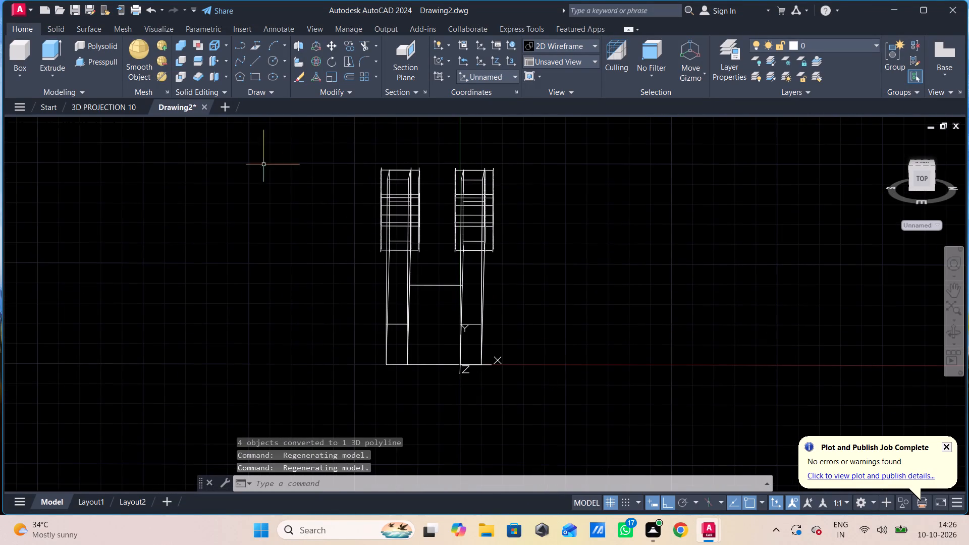
Set the visual style to Shades of Gray.
{"action": "left_click", "coordinate": [93, 127]}
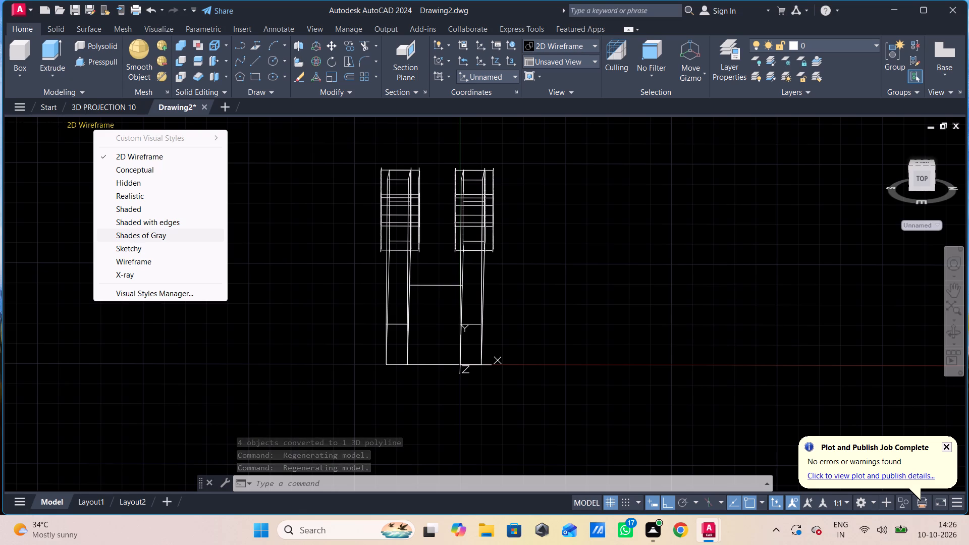
{"action": "left_click", "coordinate": [141, 237]}
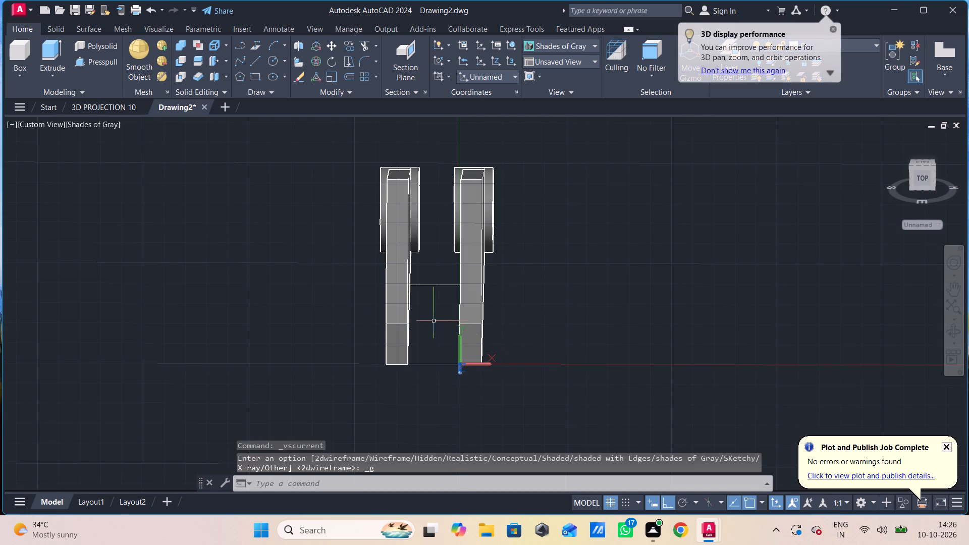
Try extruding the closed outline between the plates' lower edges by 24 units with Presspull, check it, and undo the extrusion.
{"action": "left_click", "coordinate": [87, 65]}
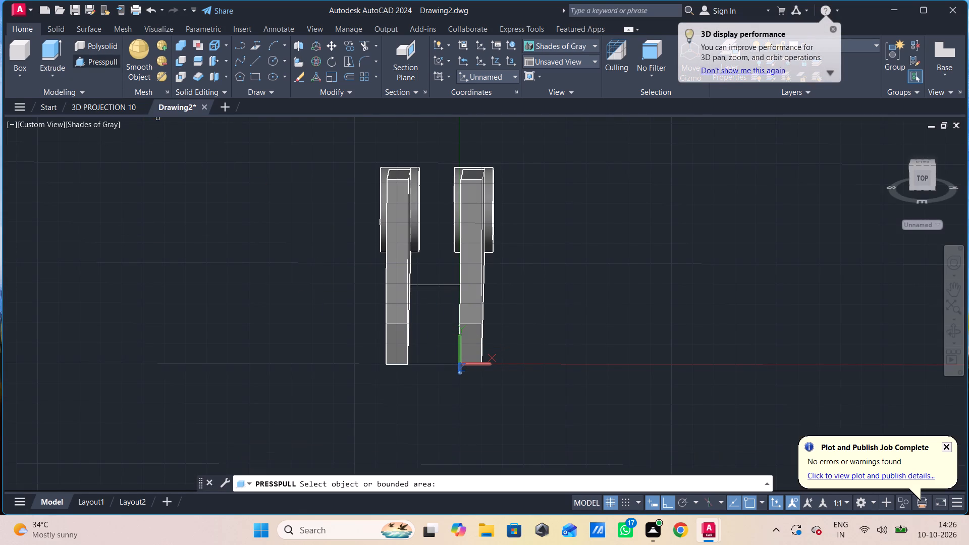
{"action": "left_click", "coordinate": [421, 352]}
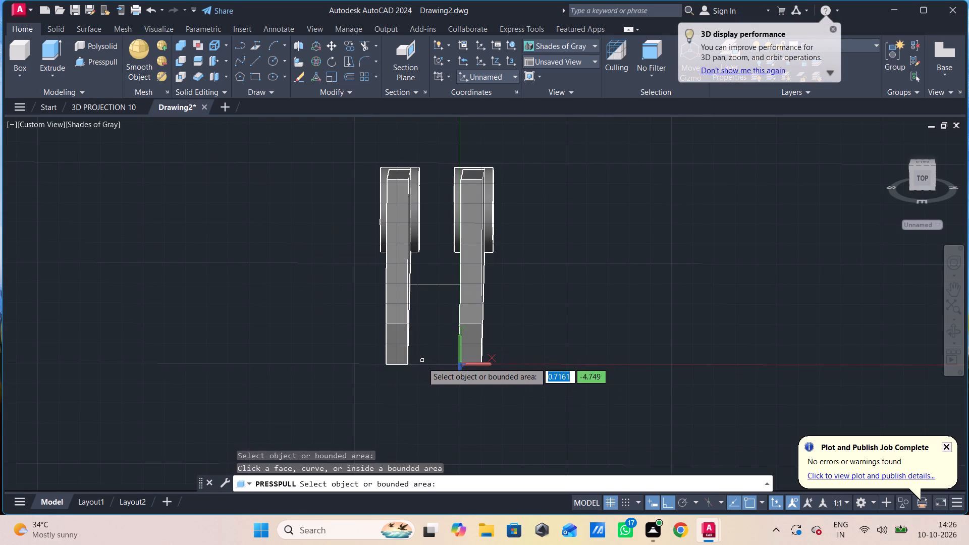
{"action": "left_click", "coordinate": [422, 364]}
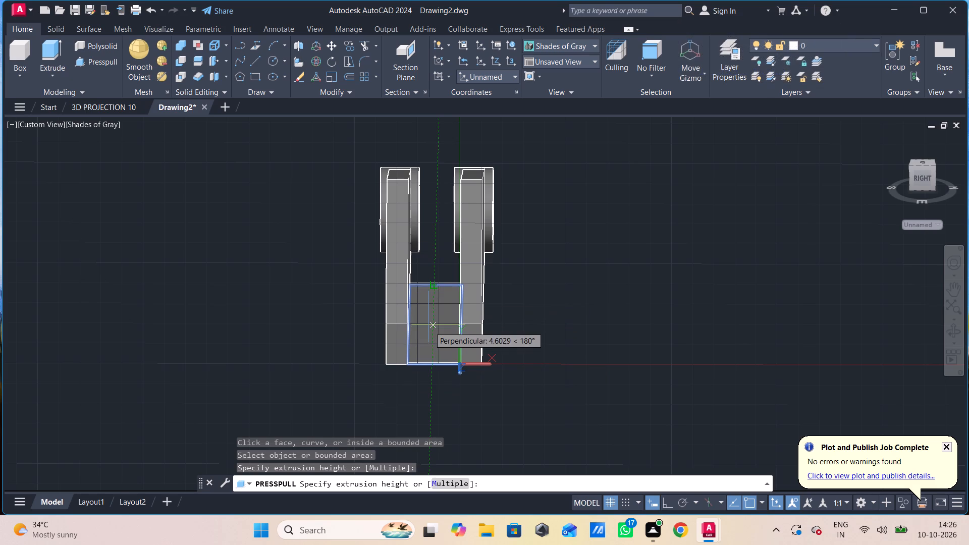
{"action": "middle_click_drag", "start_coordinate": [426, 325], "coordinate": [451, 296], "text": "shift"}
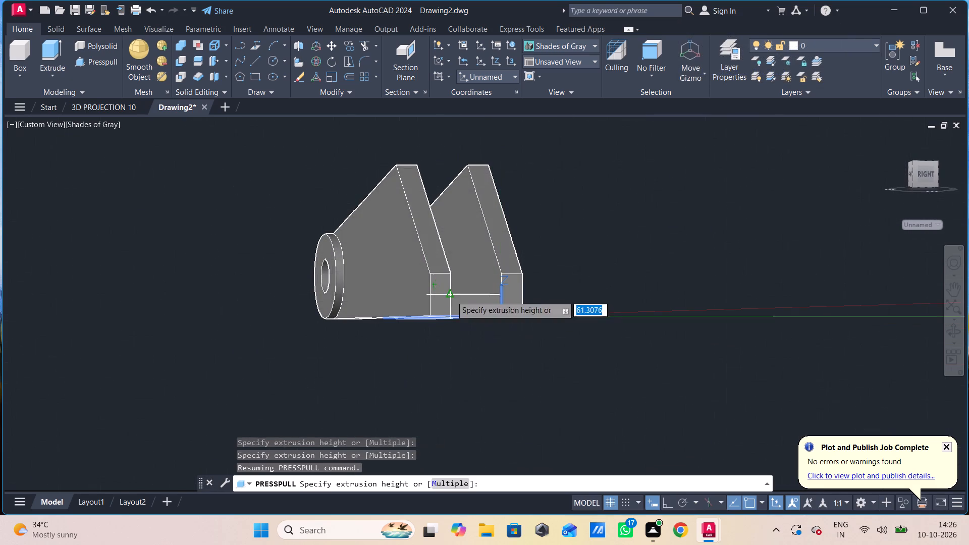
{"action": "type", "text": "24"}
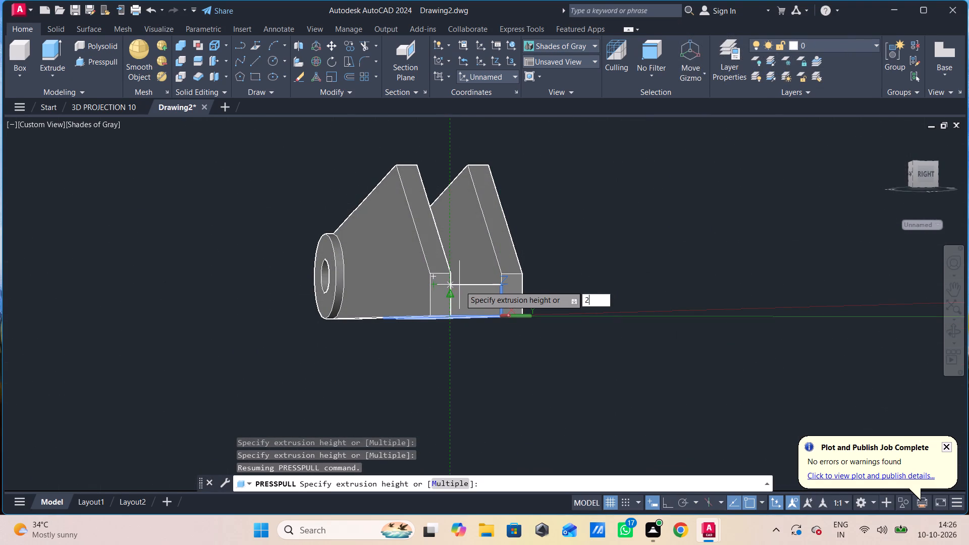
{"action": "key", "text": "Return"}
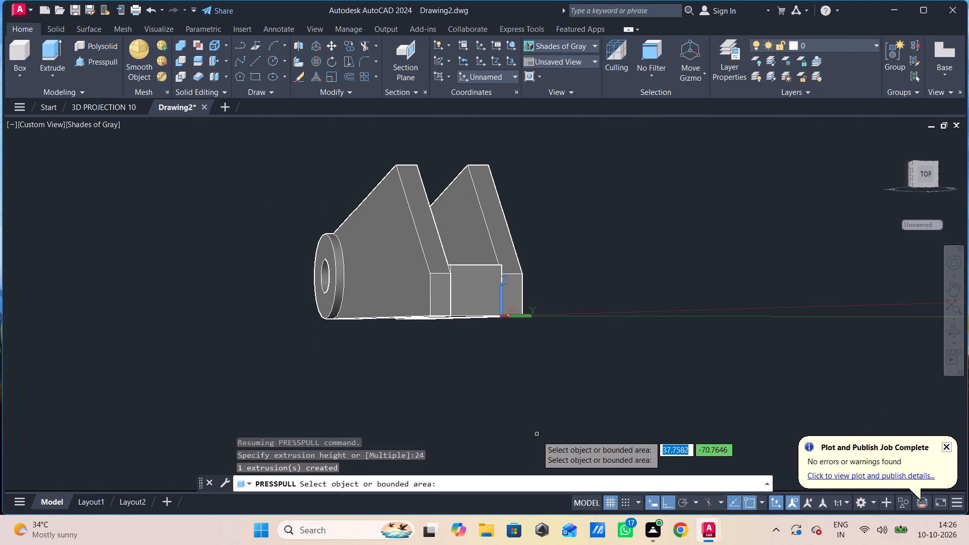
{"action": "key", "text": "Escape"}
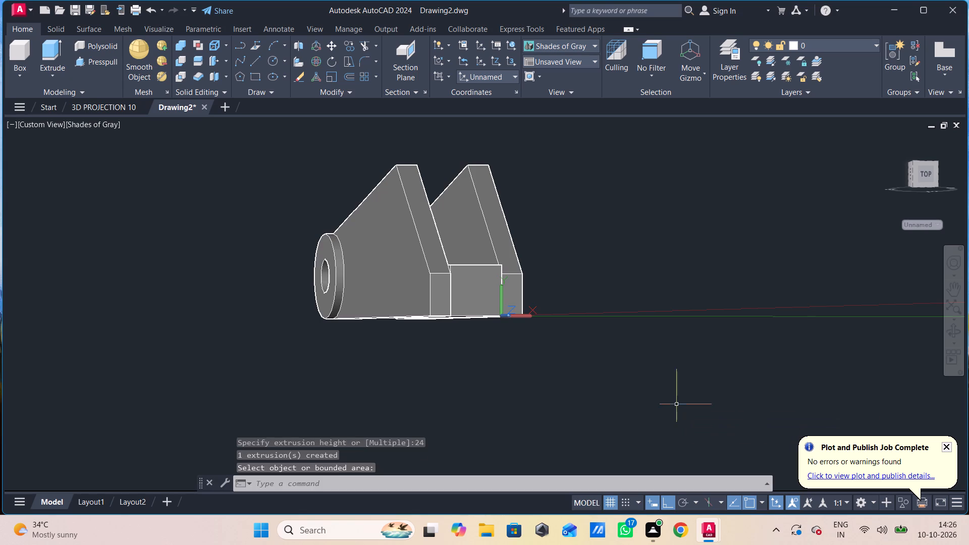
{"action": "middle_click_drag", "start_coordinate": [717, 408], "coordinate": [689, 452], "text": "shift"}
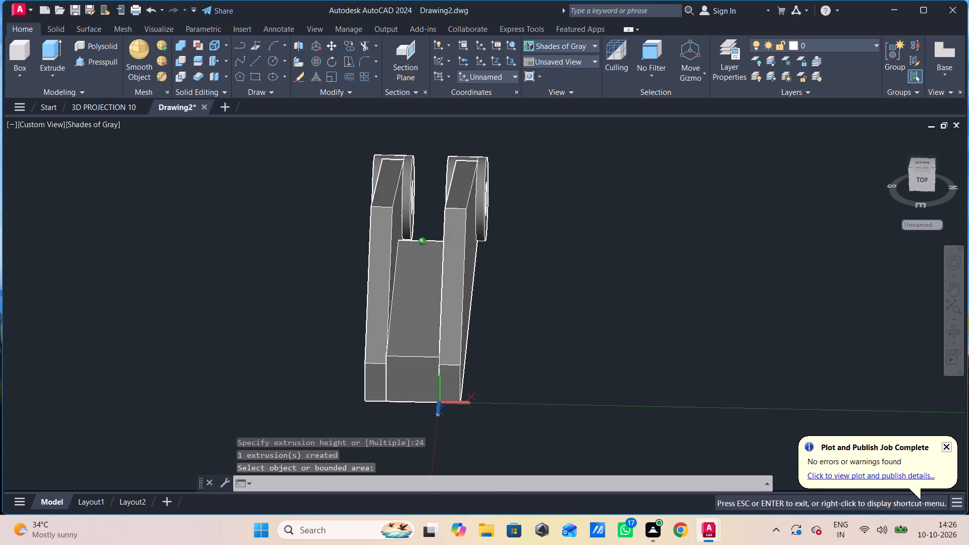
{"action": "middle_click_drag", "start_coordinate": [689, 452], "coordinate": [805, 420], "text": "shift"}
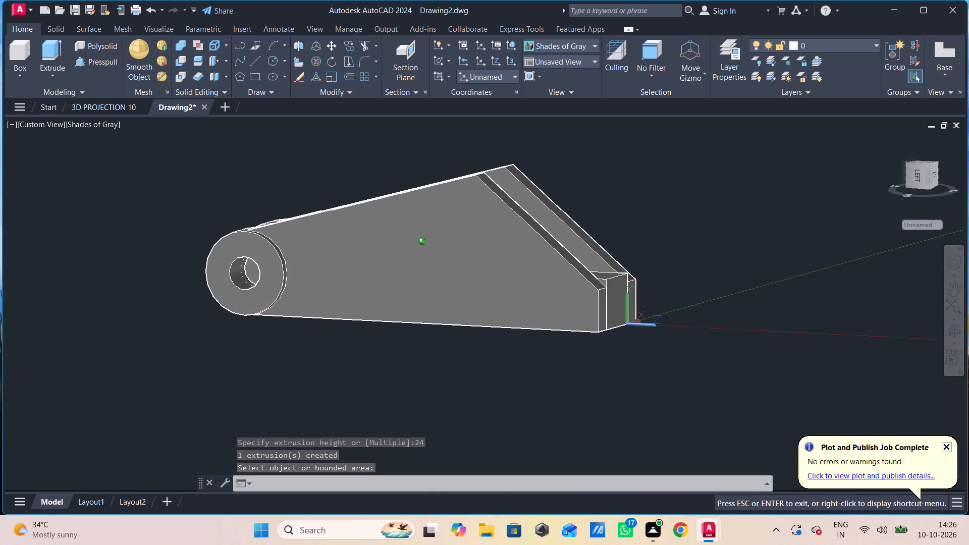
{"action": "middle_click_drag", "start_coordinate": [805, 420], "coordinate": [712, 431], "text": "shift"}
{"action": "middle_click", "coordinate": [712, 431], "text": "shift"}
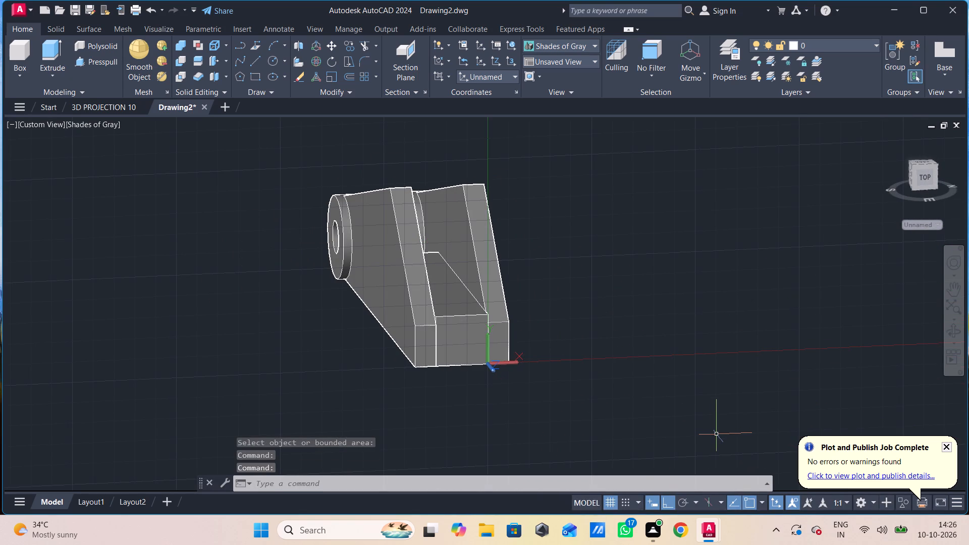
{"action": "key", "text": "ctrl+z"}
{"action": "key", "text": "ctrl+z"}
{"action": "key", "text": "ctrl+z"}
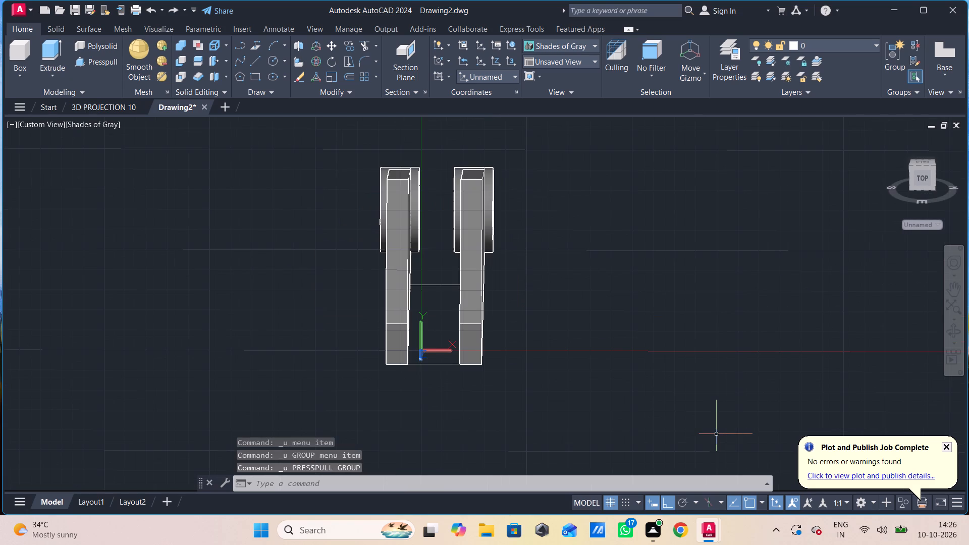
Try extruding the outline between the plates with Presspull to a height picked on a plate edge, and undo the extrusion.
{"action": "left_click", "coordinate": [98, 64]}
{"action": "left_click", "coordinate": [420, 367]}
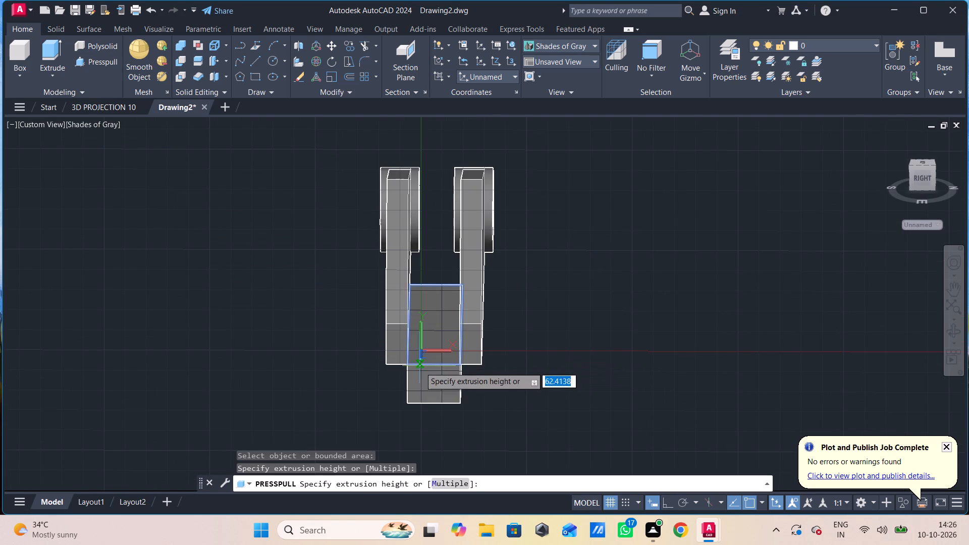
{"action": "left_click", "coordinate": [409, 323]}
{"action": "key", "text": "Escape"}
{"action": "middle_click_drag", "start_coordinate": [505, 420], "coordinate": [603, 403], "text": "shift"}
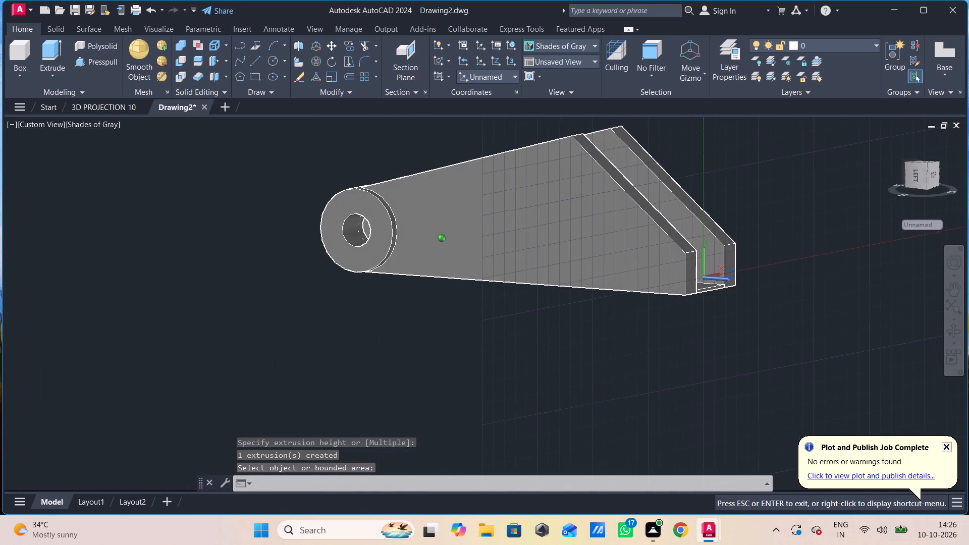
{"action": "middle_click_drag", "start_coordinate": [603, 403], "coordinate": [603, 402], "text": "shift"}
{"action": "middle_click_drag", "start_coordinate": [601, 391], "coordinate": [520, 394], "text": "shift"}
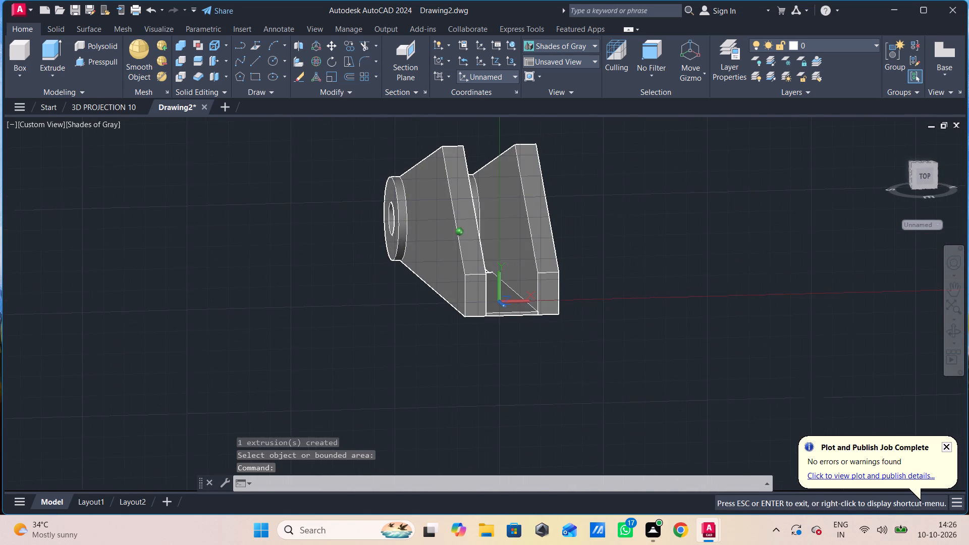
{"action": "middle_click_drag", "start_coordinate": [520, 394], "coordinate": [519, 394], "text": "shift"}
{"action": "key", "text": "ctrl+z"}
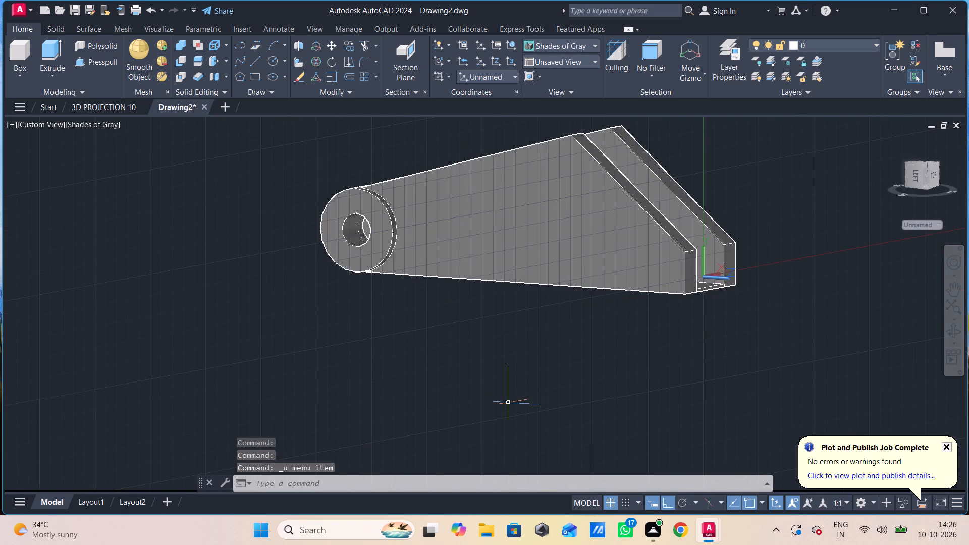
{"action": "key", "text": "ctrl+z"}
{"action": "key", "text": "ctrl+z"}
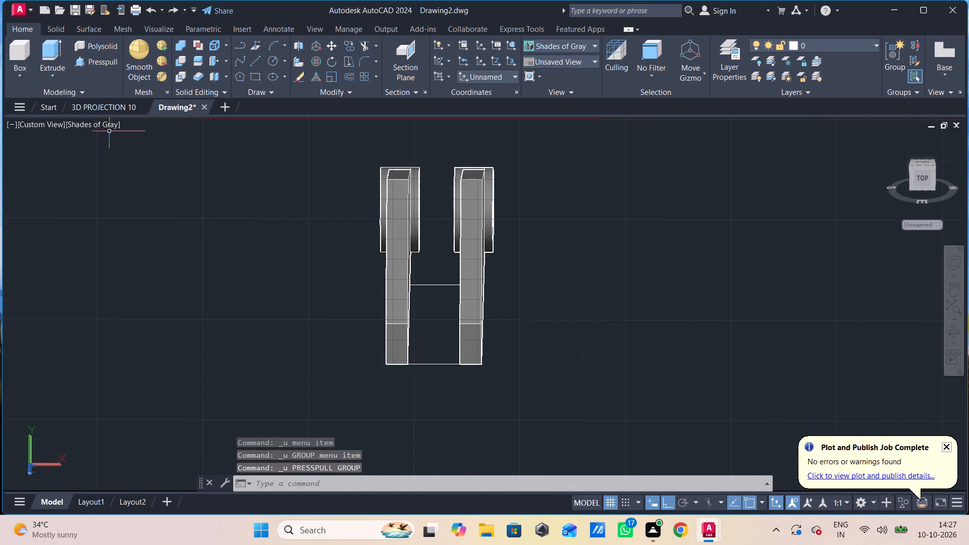
Extrude the outline between the plates with Presspull up to the upper corner of the plate's short vertical end.
{"action": "left_click", "coordinate": [107, 60]}
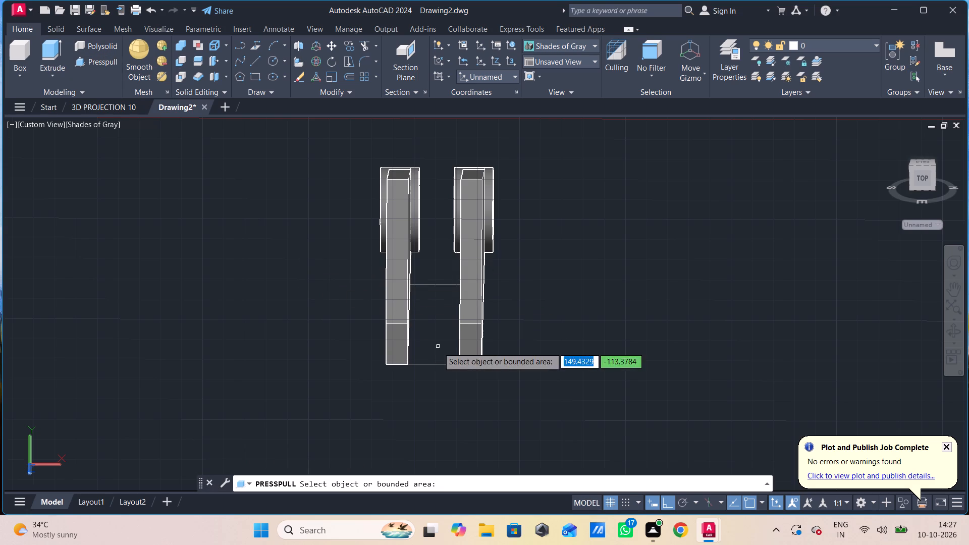
{"action": "left_click", "coordinate": [442, 365]}
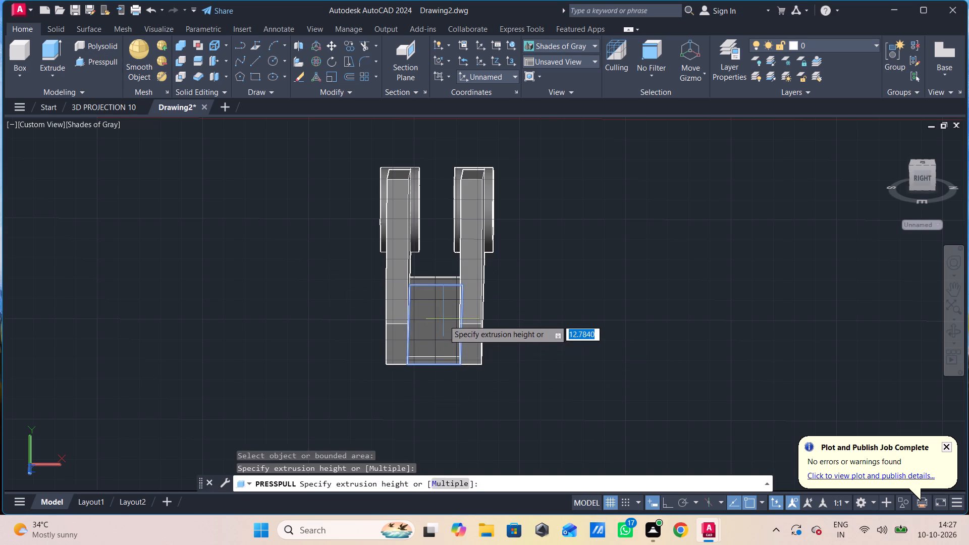
{"action": "middle_click_drag", "start_coordinate": [454, 320], "coordinate": [521, 302], "text": "shift"}
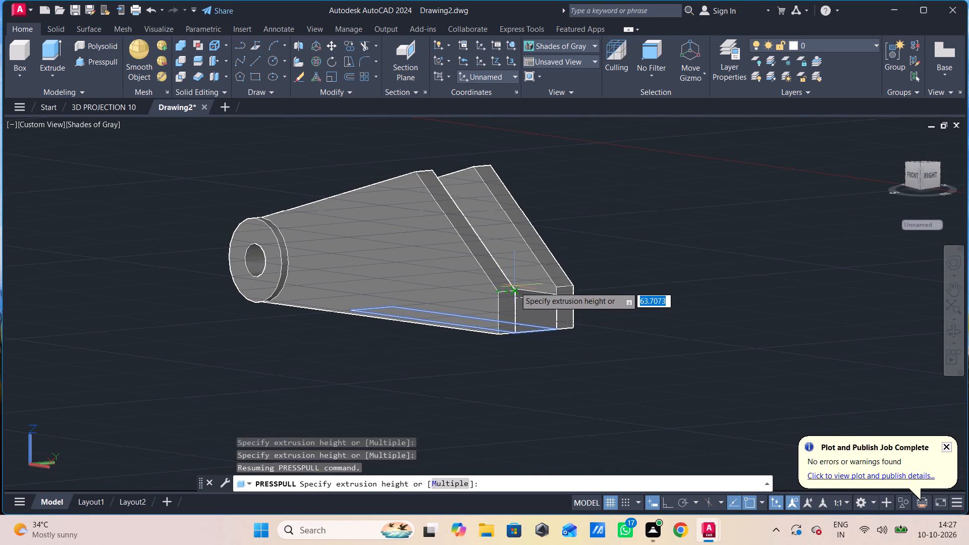
{"action": "scroll", "coordinate": [515, 287], "scroll_direction": "up", "scroll_amount": 3}
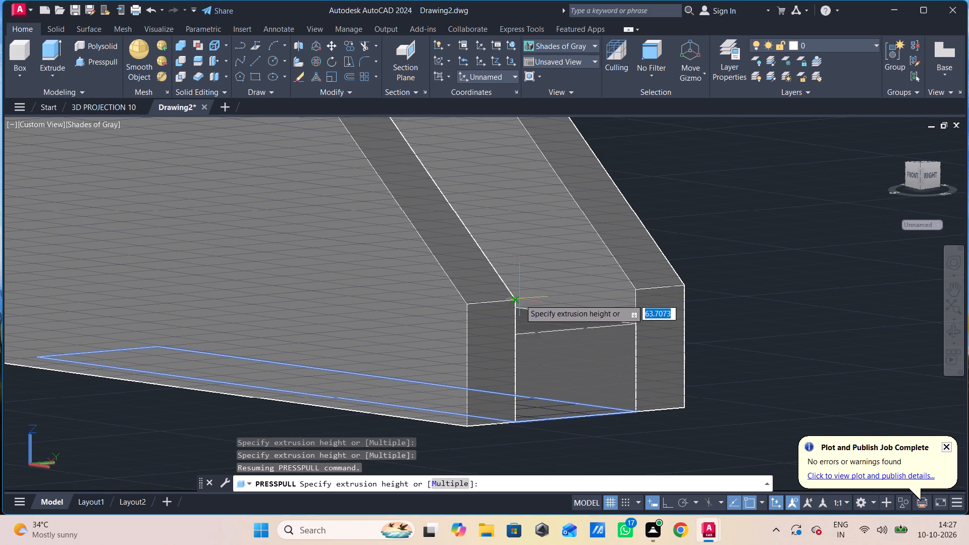
{"action": "left_click", "coordinate": [516, 299]}
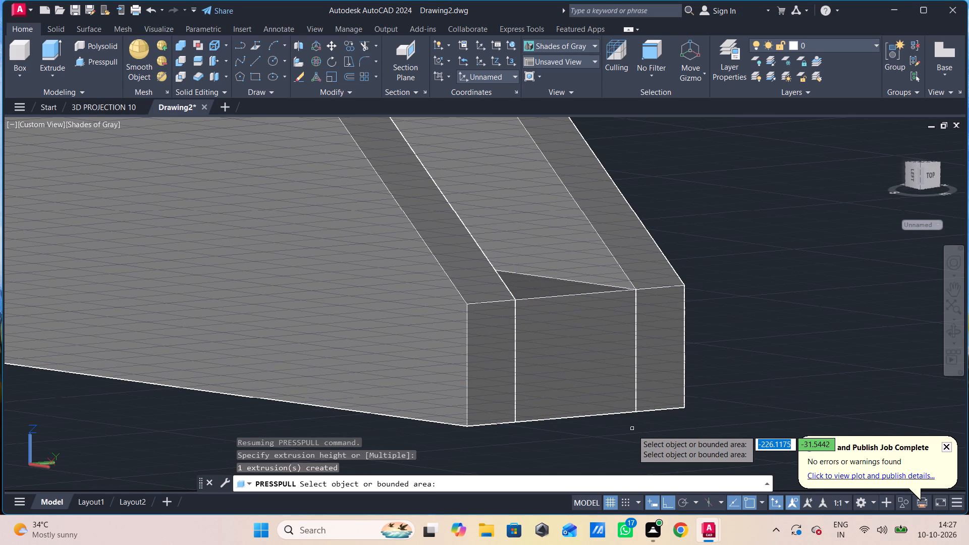
{"action": "key", "text": "Escape"}
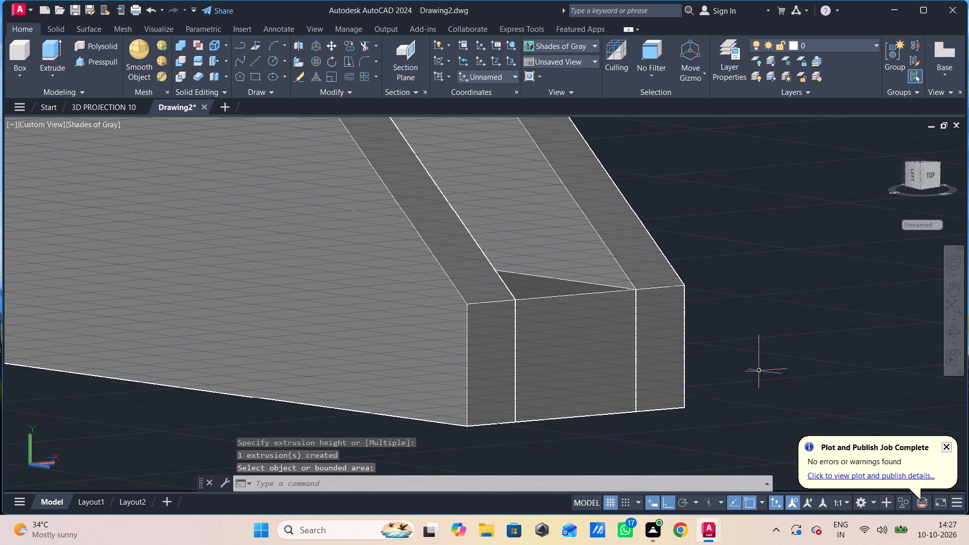
Examine the extruded base between the two plates from the end, top and underside.
{"action": "middle_click_drag", "start_coordinate": [845, 436], "coordinate": [669, 458], "text": "shift"}
{"action": "middle_click_drag", "start_coordinate": [712, 369], "coordinate": [640, 380], "text": "shift"}
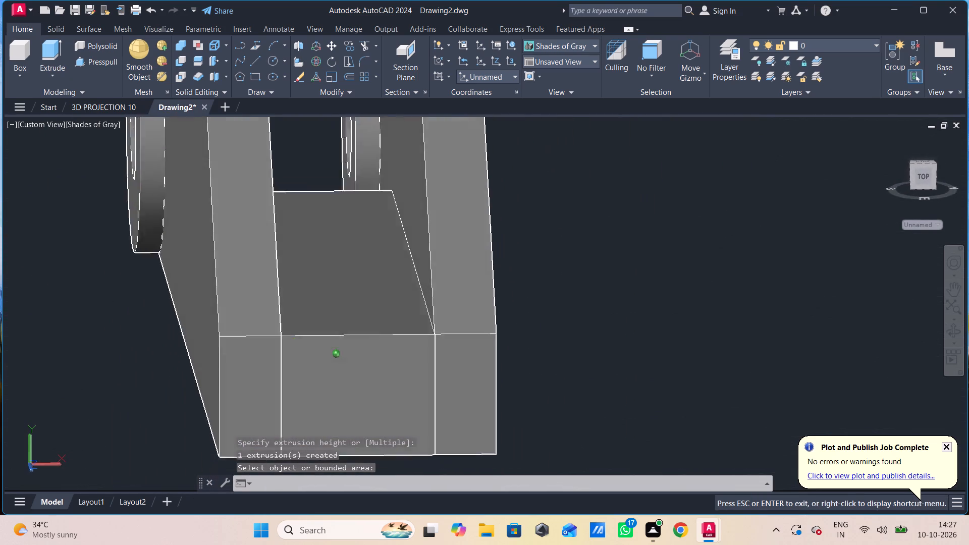
{"action": "middle_click_drag", "start_coordinate": [640, 380], "coordinate": [642, 361], "text": "shift"}
{"action": "scroll", "coordinate": [642, 361], "scroll_direction": "down", "scroll_amount": 2}
{"action": "middle_click_drag", "start_coordinate": [656, 369], "coordinate": [664, 412]}
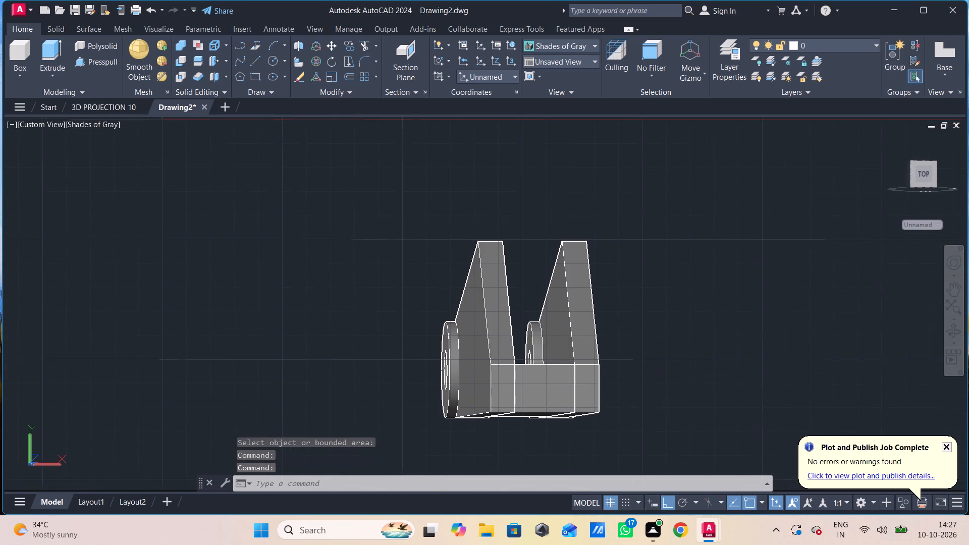
{"action": "scroll", "coordinate": [664, 407], "scroll_direction": "up", "scroll_amount": 1}
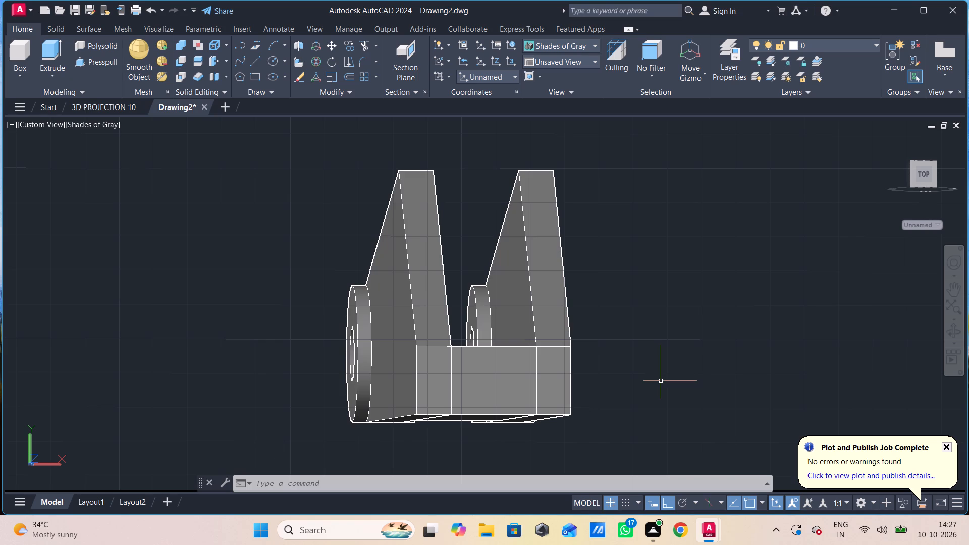
{"action": "middle_click_drag", "start_coordinate": [529, 368], "coordinate": [641, 509], "text": "shift"}
{"action": "scroll", "coordinate": [587, 432], "scroll_direction": "down", "scroll_amount": 1, "text": "shift"}
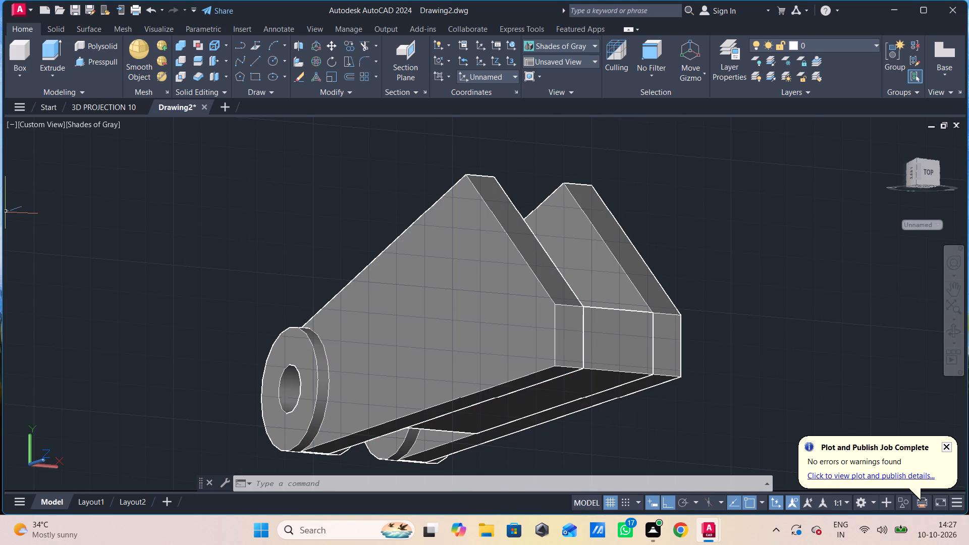
Set the model to the Front view after trying the Right view, with the whole plate profile in sight.
{"action": "left_click", "coordinate": [21, 122]}
{"action": "left_click", "coordinate": [64, 198]}
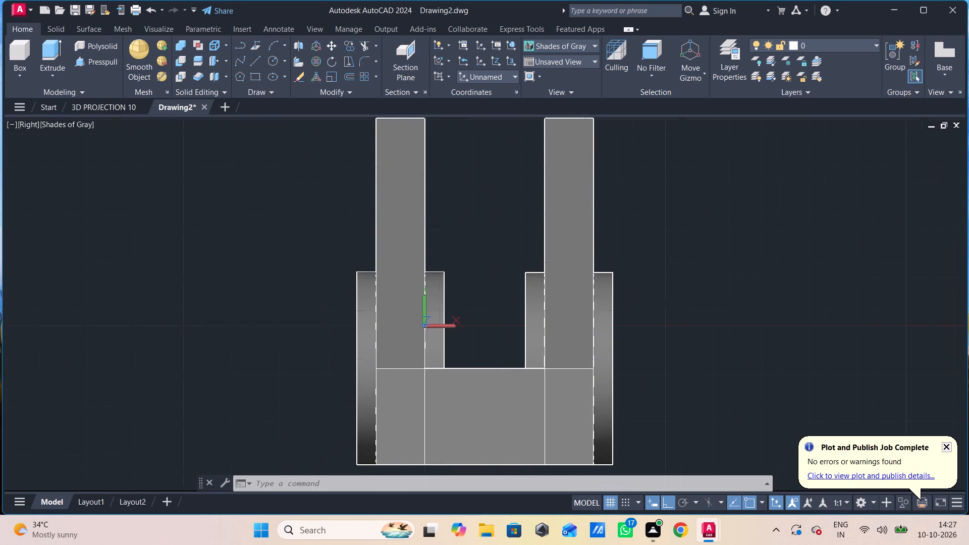
{"action": "left_click", "coordinate": [24, 123]}
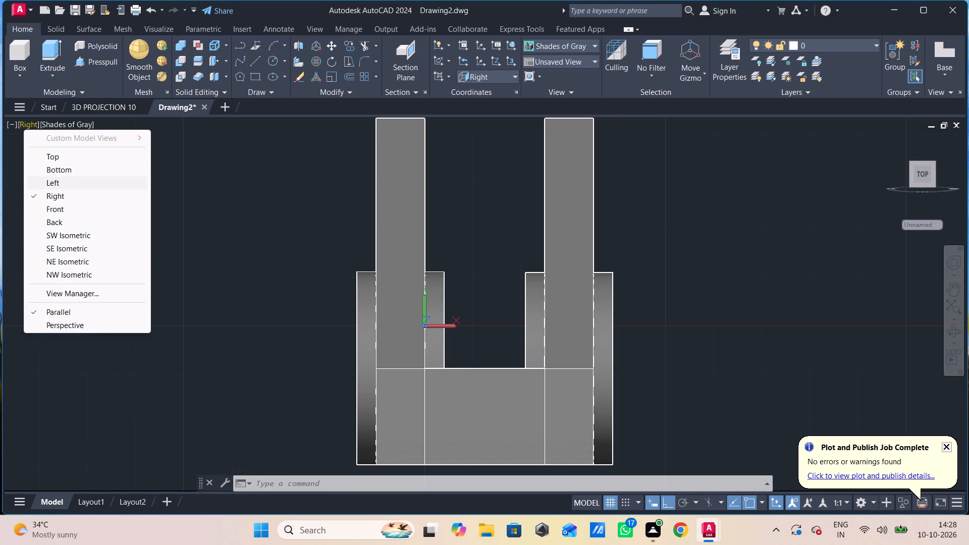
{"action": "left_click", "coordinate": [57, 204]}
{"action": "middle_click_drag", "start_coordinate": [169, 264], "coordinate": [176, 264]}
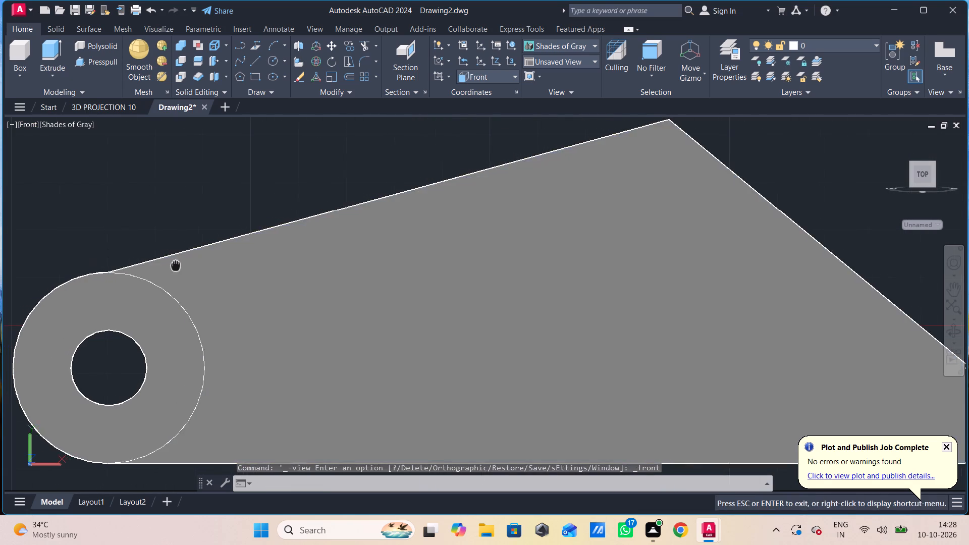
{"action": "middle_click_drag", "start_coordinate": [176, 264], "coordinate": [177, 279]}
{"action": "scroll", "coordinate": [176, 282], "scroll_direction": "down", "scroll_amount": 1}
{"action": "middle_click_drag", "start_coordinate": [173, 298], "coordinate": [170, 262]}
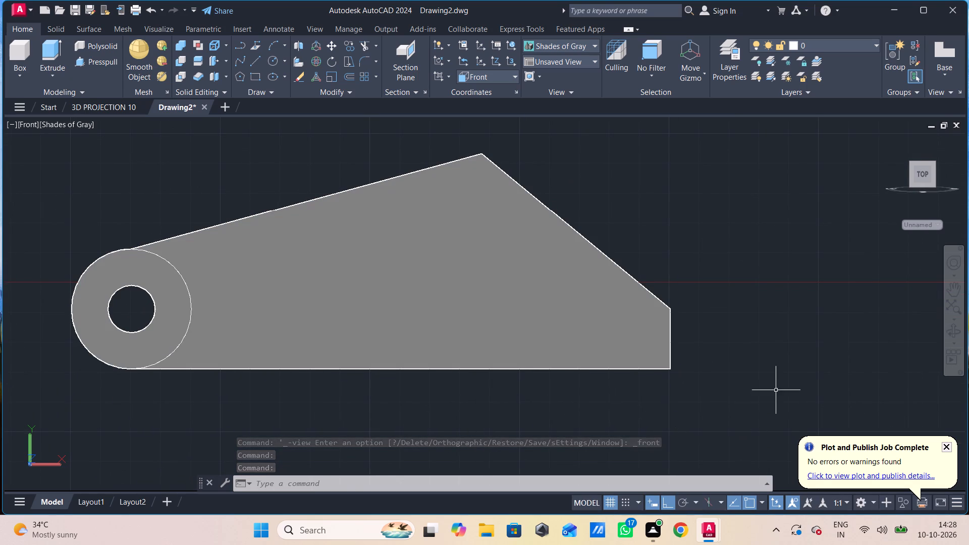
Draw a closed 90 by 45 rectangle with the Line command in the empty space beyond the plate's short vertical end.
{"action": "middle_click_drag", "start_coordinate": [774, 377], "coordinate": [472, 360]}
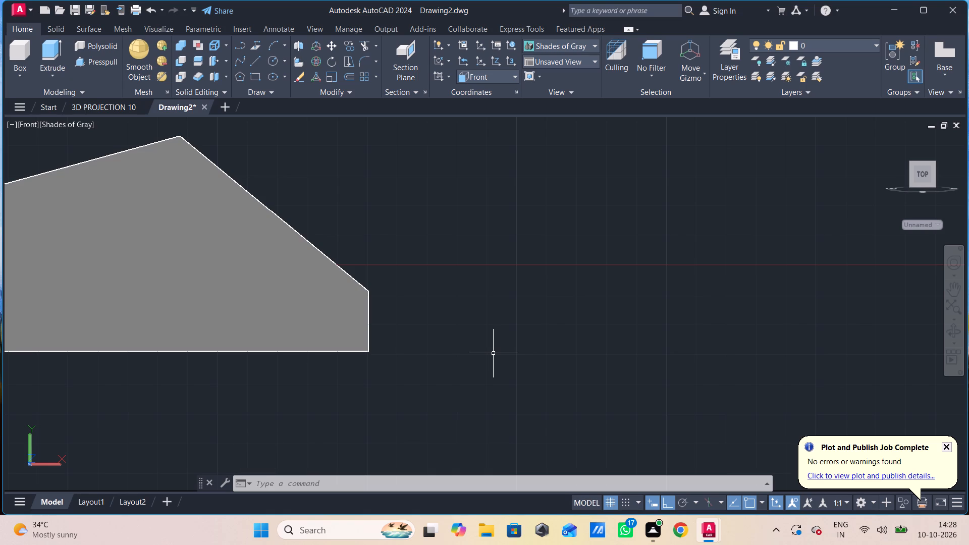
{"action": "key", "text": "l"}
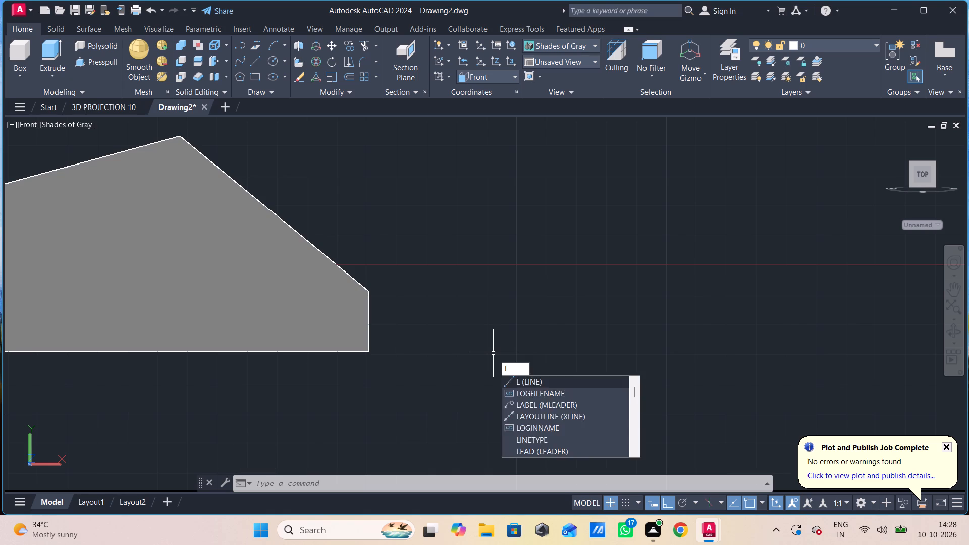
{"action": "key", "text": "Return"}
{"action": "left_click", "coordinate": [494, 354]}
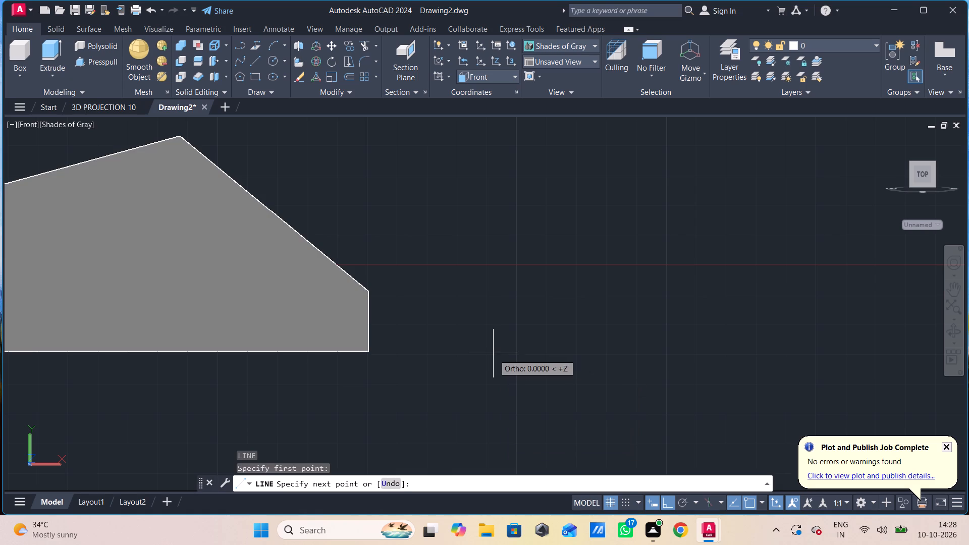
{"action": "type", "text": "90"}
{"action": "key", "text": "Return"}
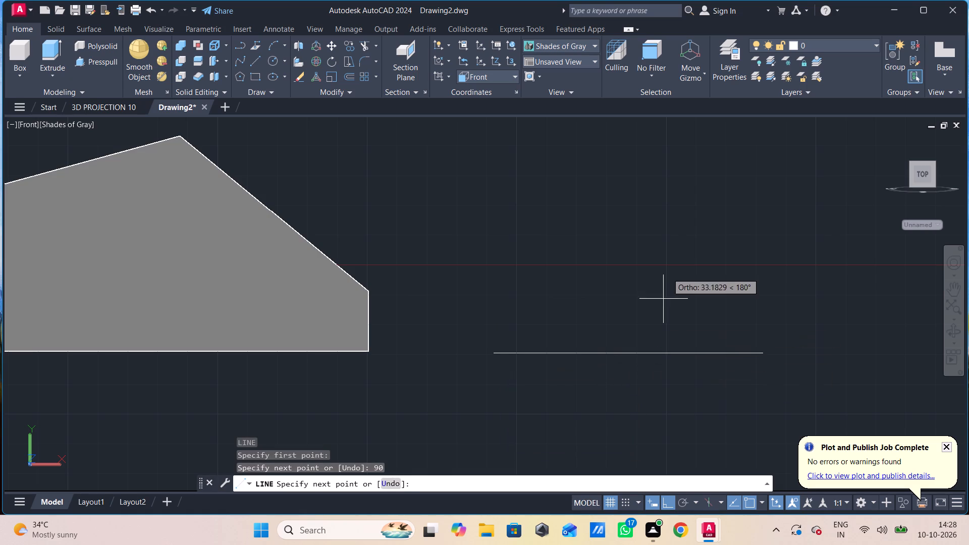
{"action": "type", "text": "45"}
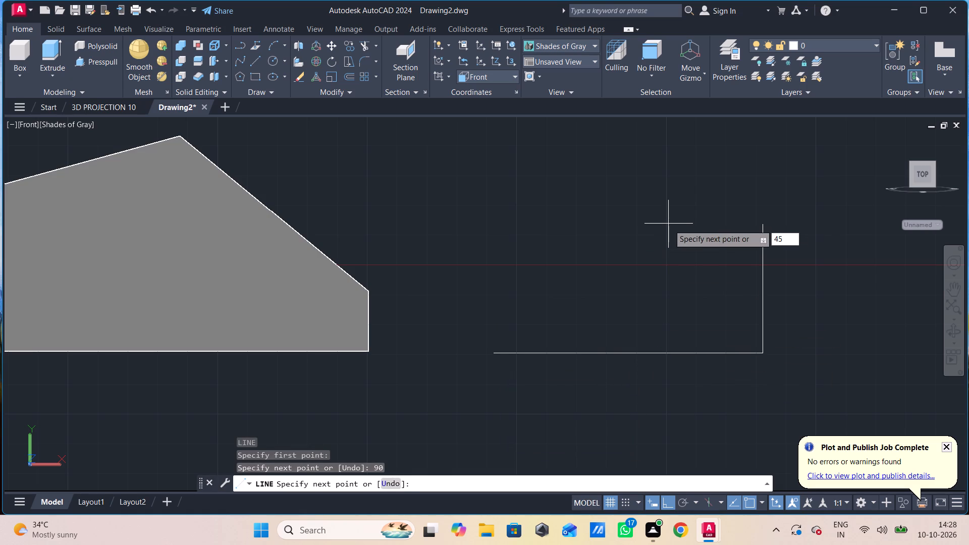
{"action": "key", "text": "Return"}
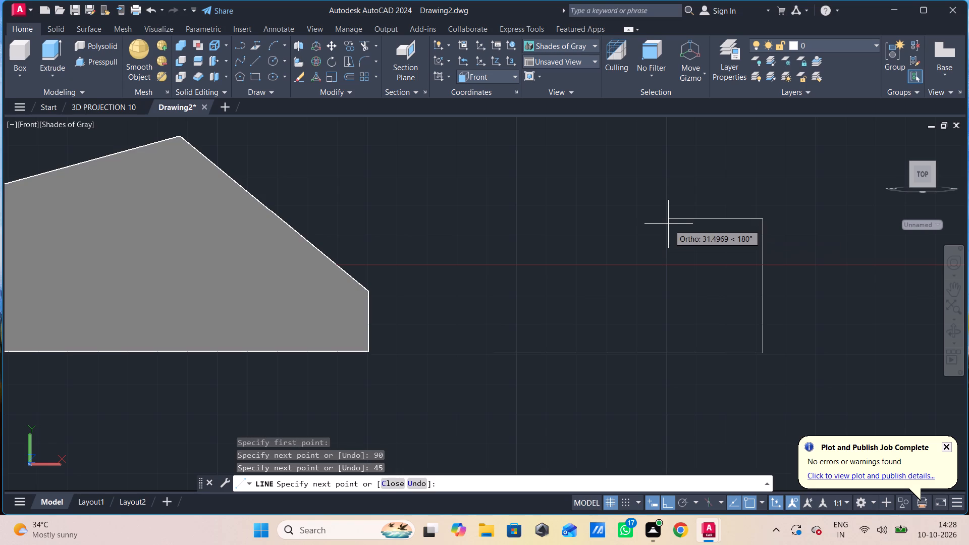
{"action": "key", "text": "9"}
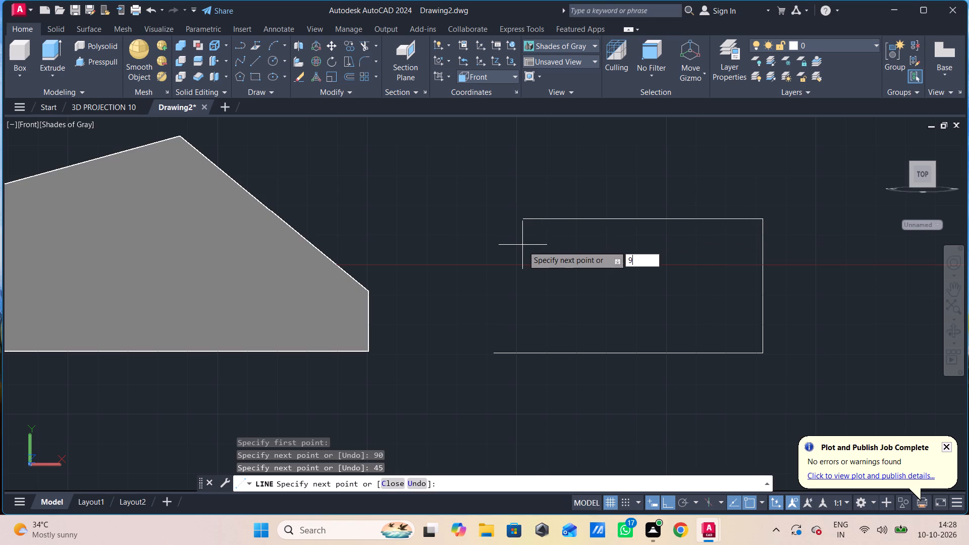
{"action": "key", "text": "0"}
{"action": "key", "text": "Return"}
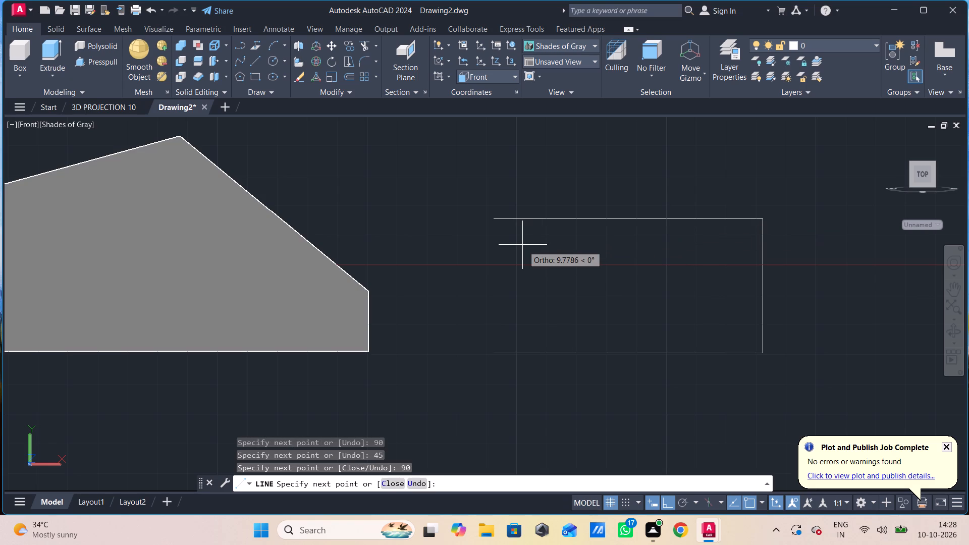
{"action": "type", "text": "45"}
{"action": "key", "text": "Return"}
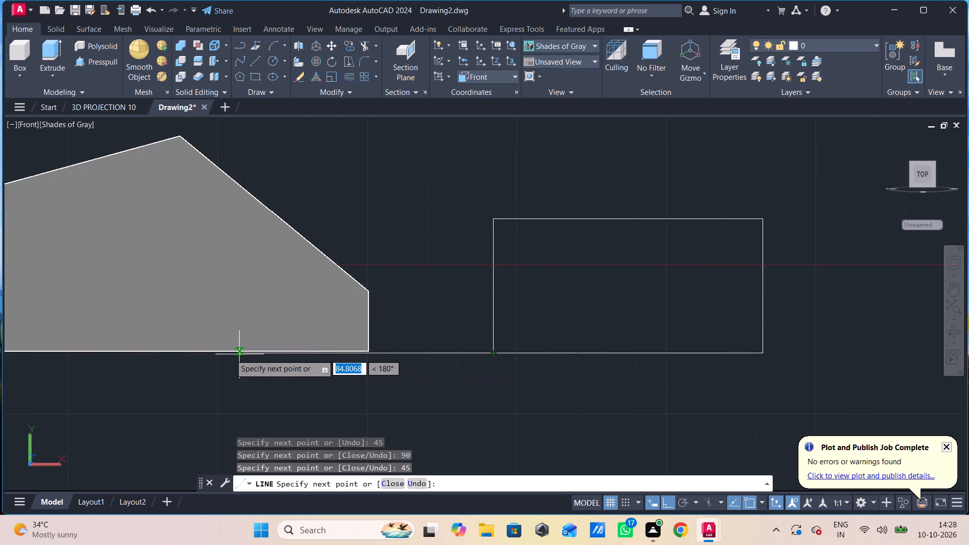
{"action": "key", "text": "Escape"}
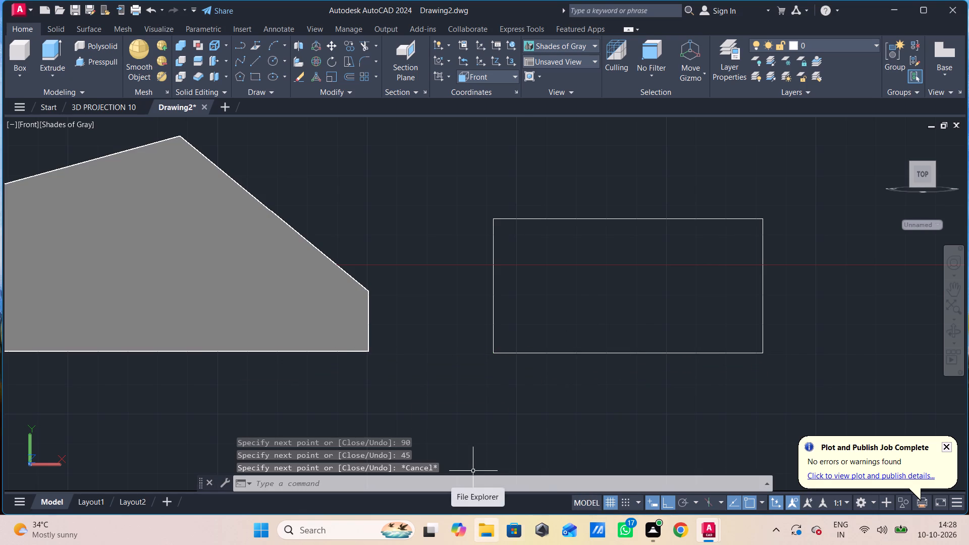
Draw a 40-long horizontal guide line inward from the midpoint of the rectangle's short side farther from the plate.
{"action": "key", "text": "l"}
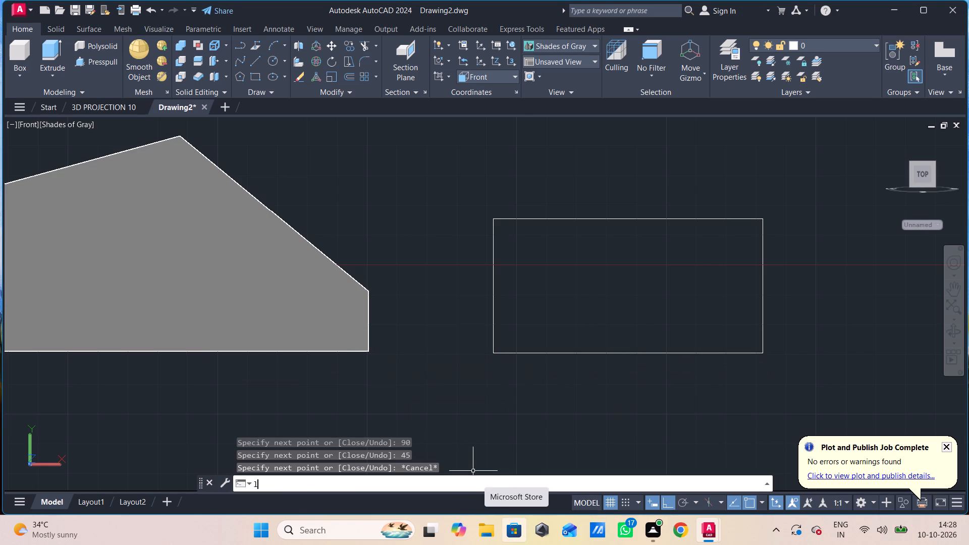
{"action": "key", "text": "Return"}
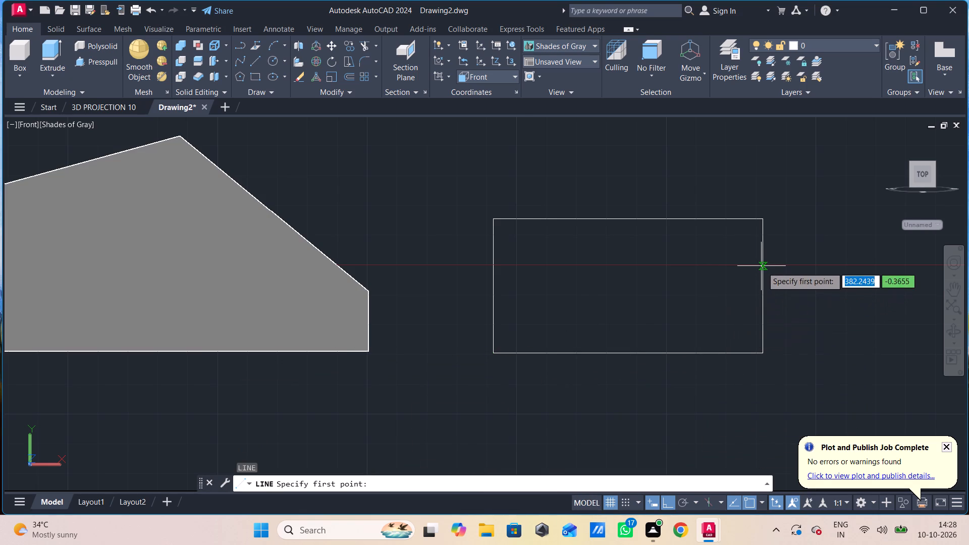
{"action": "left_click", "coordinate": [765, 290]}
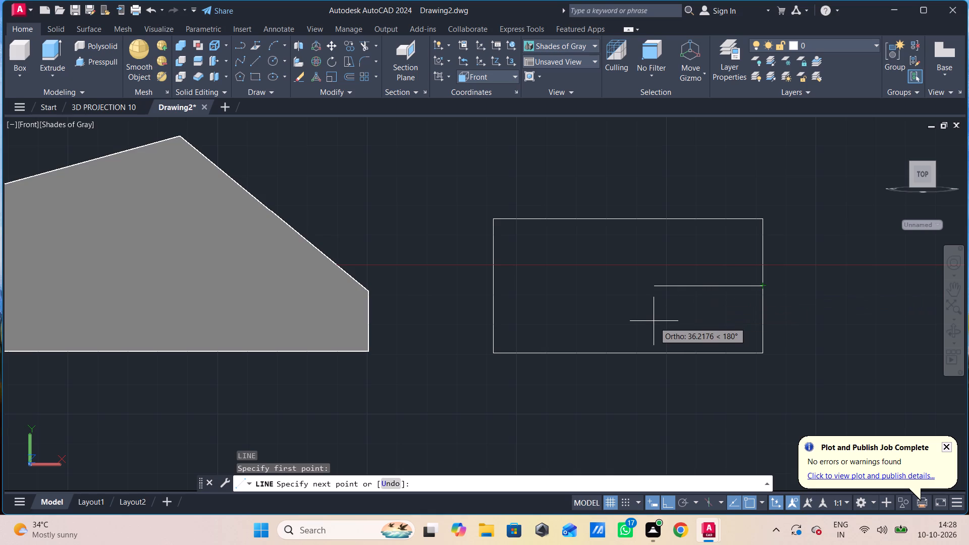
{"action": "type", "text": "40"}
{"action": "key", "text": "Return"}
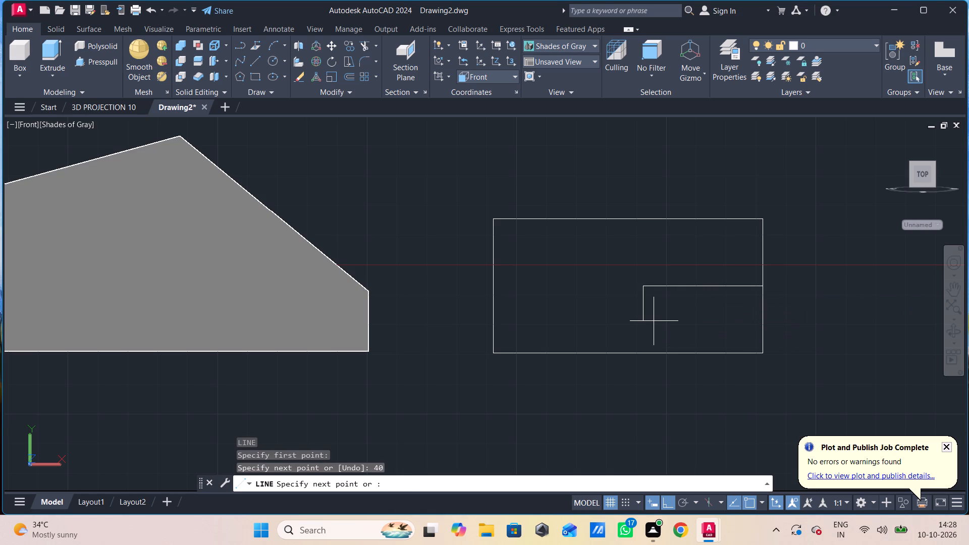
{"action": "key", "text": "Escape"}
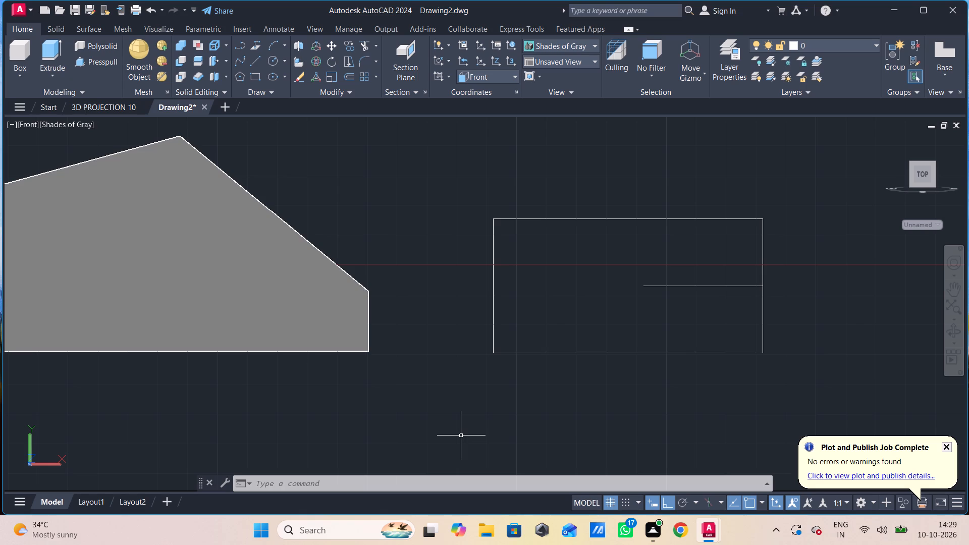
Draw a circle of radius 8 centred on the inner end of the guide line.
{"action": "type", "text": "c"}
{"action": "key", "text": "space"}
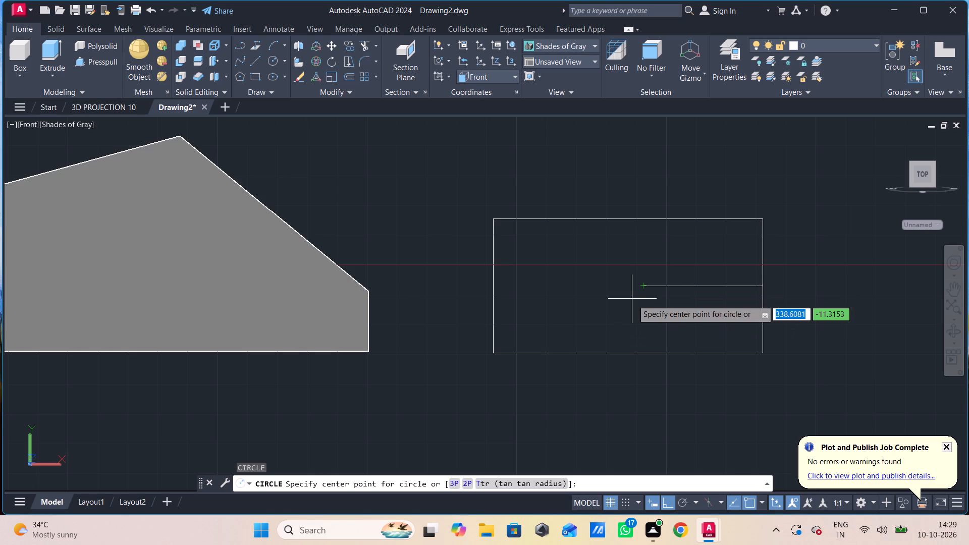
{"action": "left_click", "coordinate": [642, 290]}
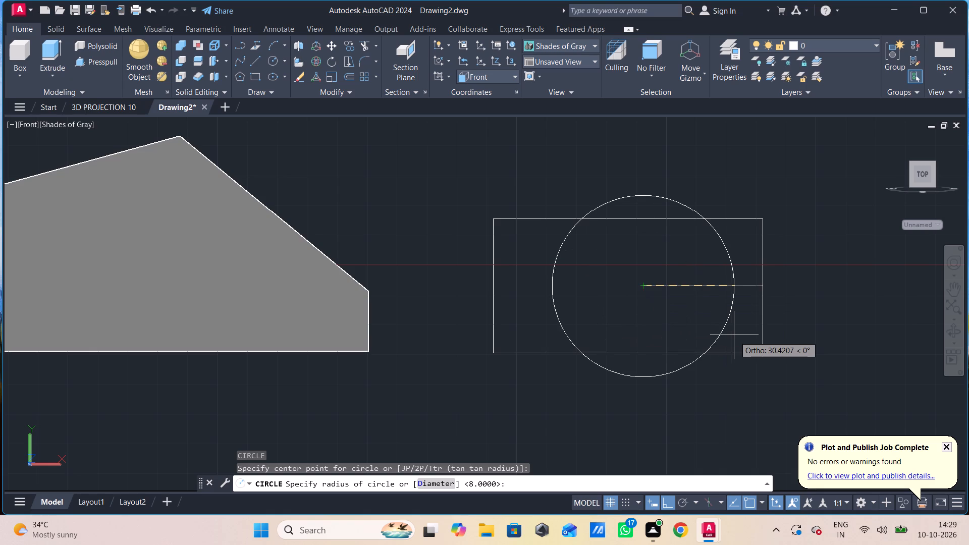
{"action": "key", "text": "8"}
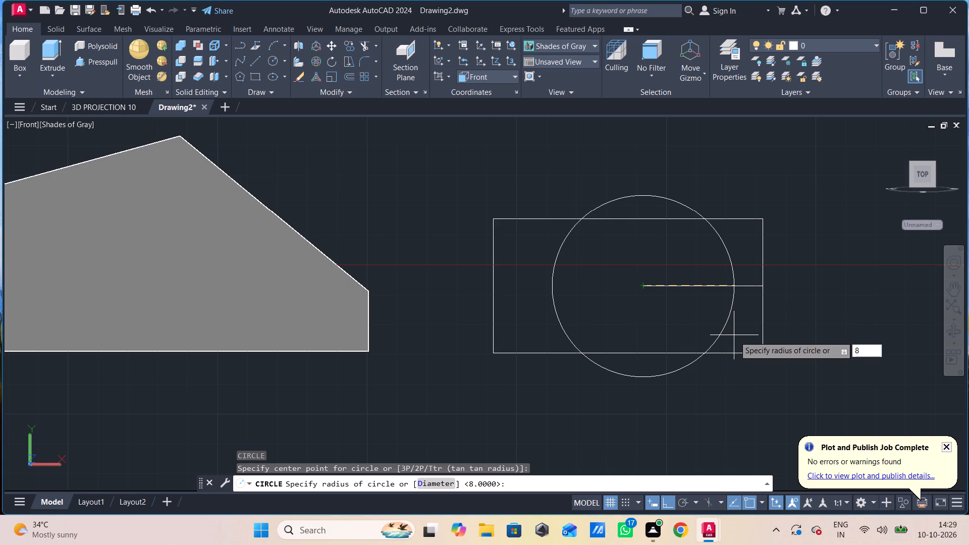
{"action": "key", "text": "Return"}
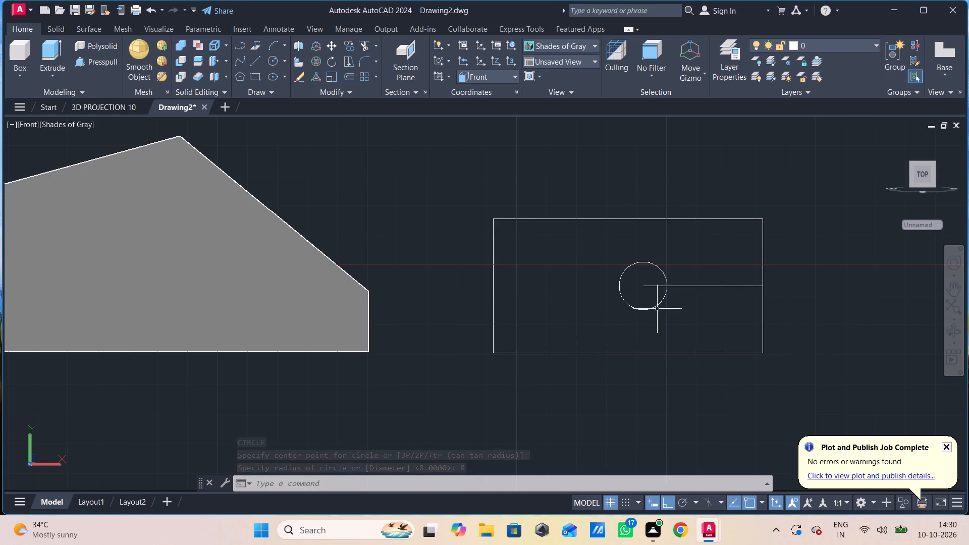
Delete the horizontal guide line between the circle's centre and the rectangle's side.
{"action": "left_click", "coordinate": [666, 287]}
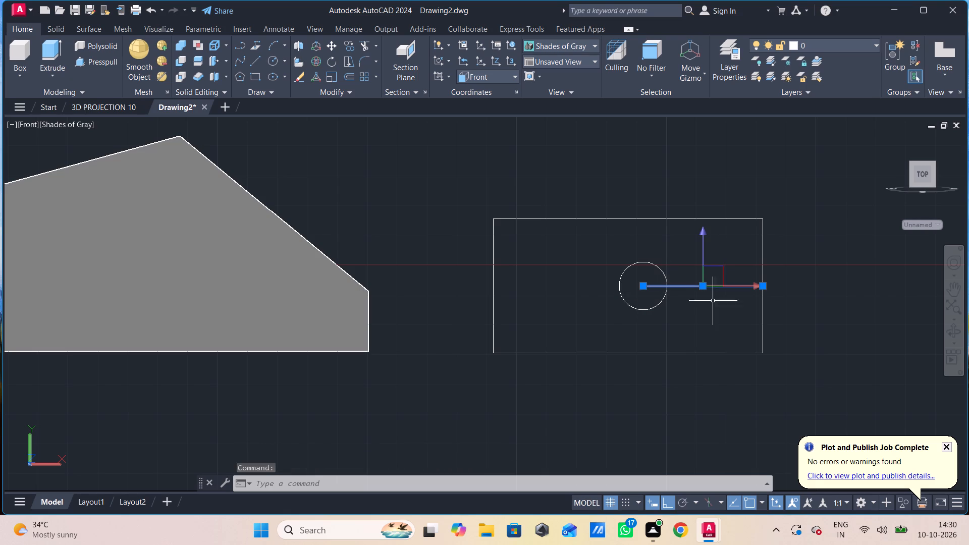
{"action": "key", "text": "Delete"}
Join the rectangle's four lines into one polyline, selecting the rectangle and circle together.
{"action": "middle_click_drag", "start_coordinate": [654, 352], "coordinate": [654, 334], "text": "shift"}
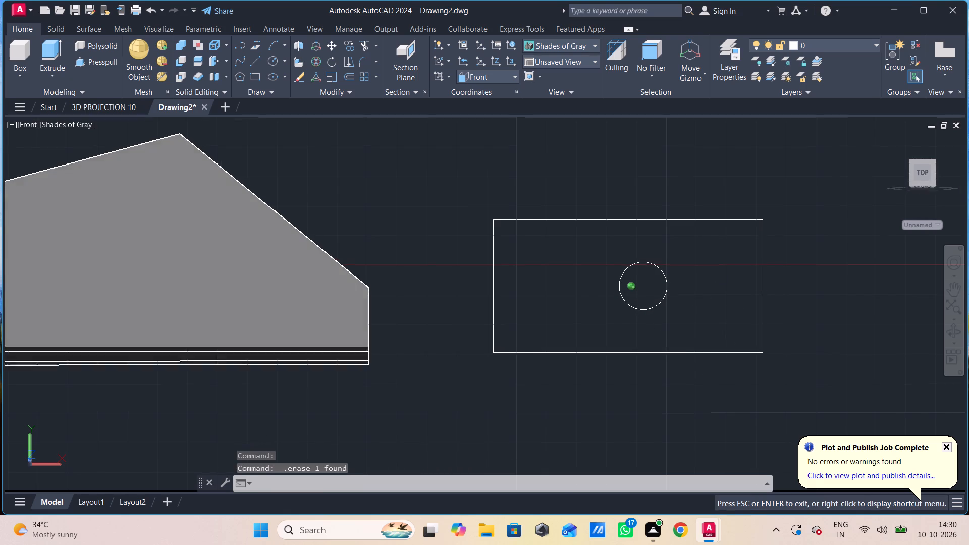
{"action": "middle_click_drag", "start_coordinate": [654, 334], "coordinate": [672, 286], "text": "shift"}
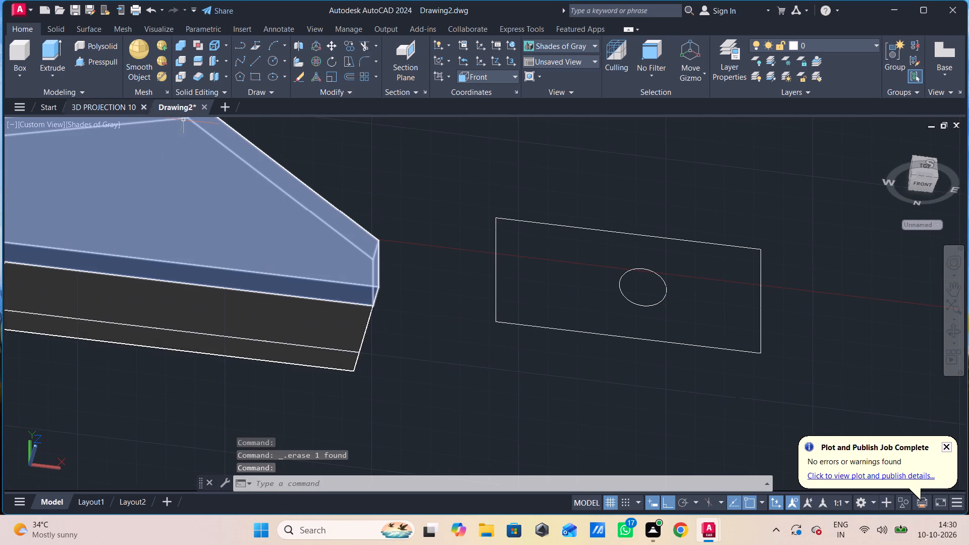
{"action": "left_click", "coordinate": [812, 178]}
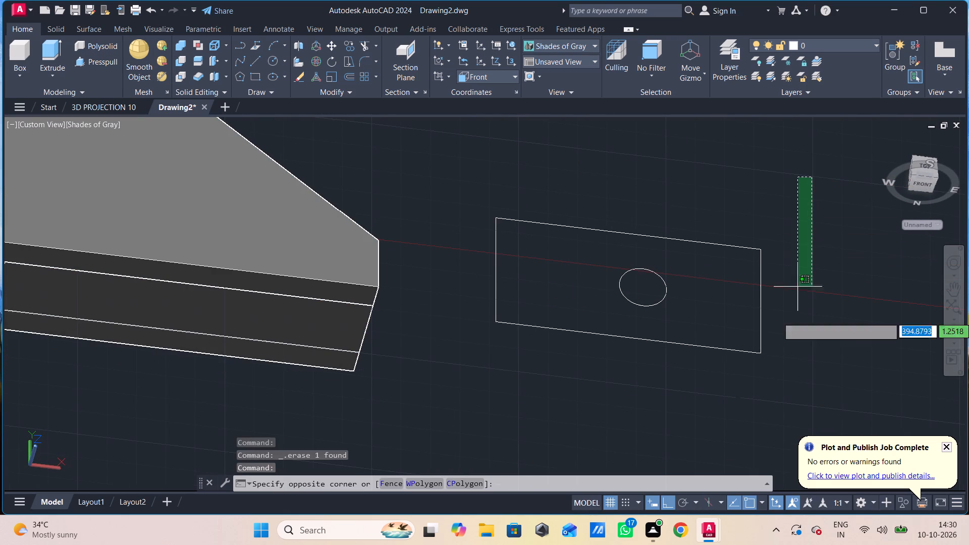
{"action": "left_click", "coordinate": [476, 386]}
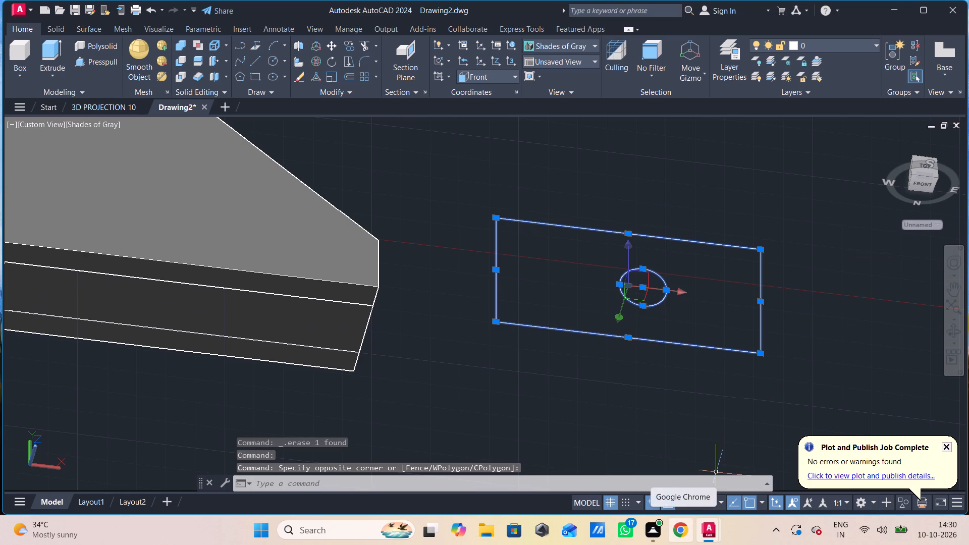
{"action": "key", "text": "j"}
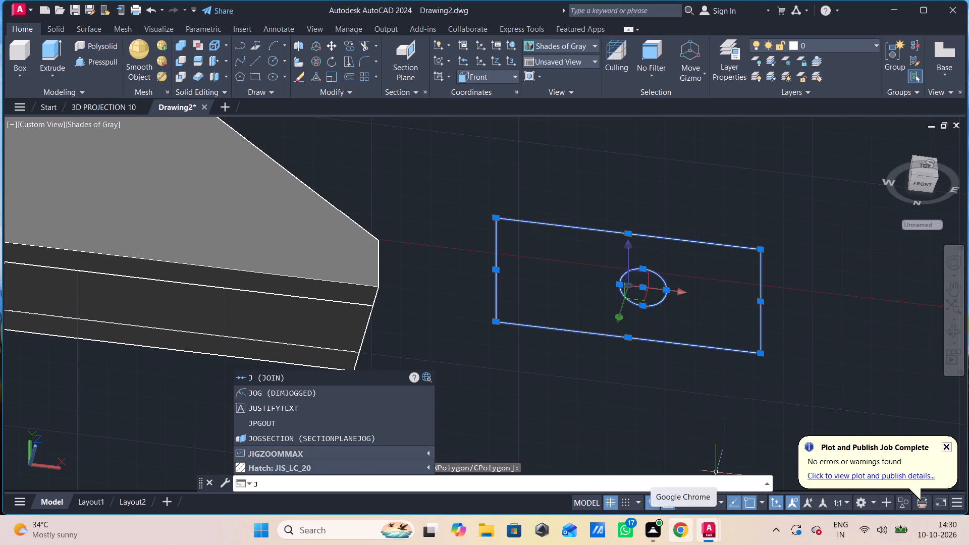
{"action": "key", "text": "Return"}
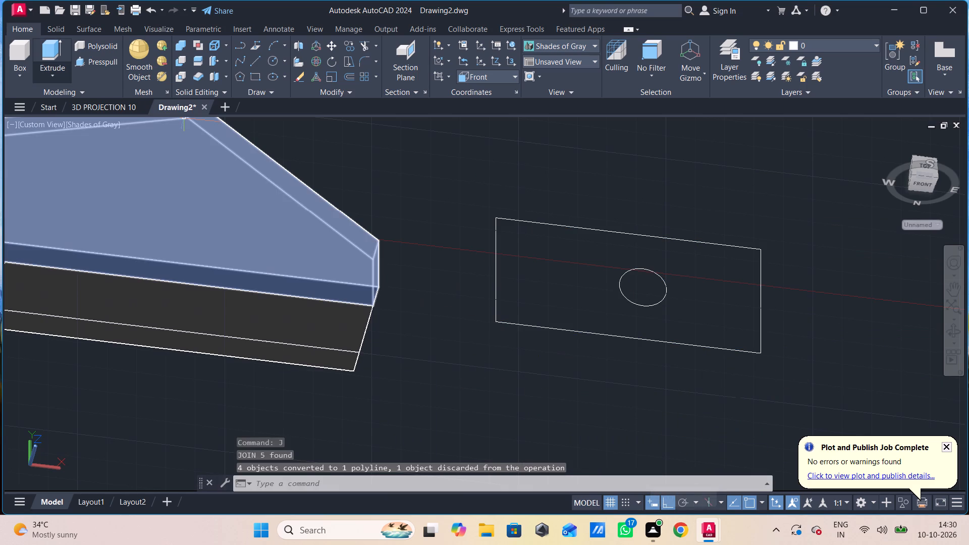
Extrude the area between the rectangle and the circle by 12 with Presspull.
{"action": "left_click", "coordinate": [82, 64]}
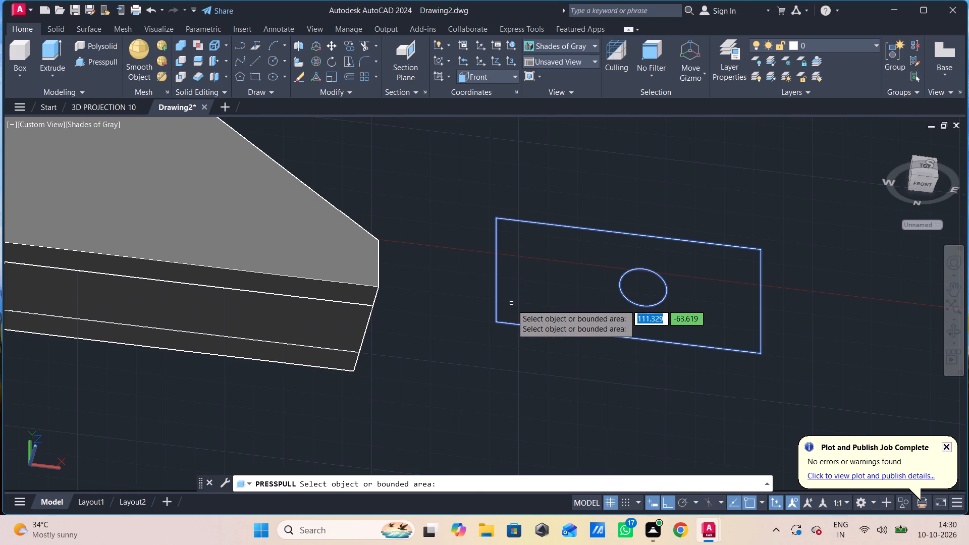
{"action": "left_click", "coordinate": [512, 304]}
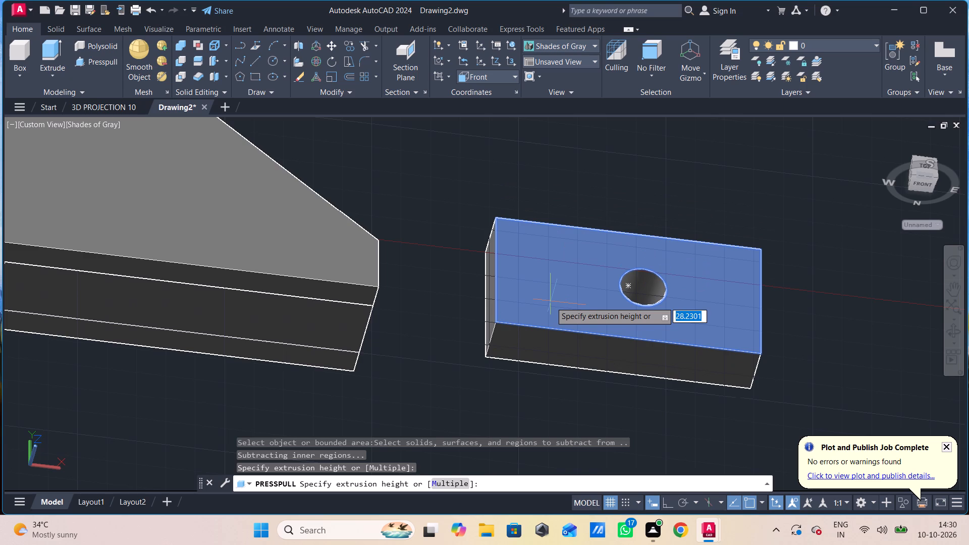
{"action": "type", "text": "12"}
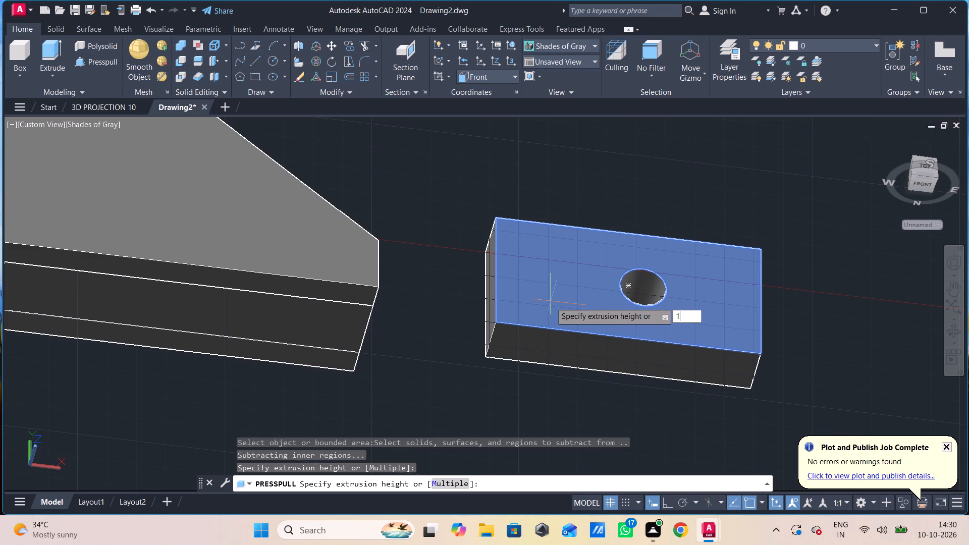
{"action": "key", "text": "Return"}
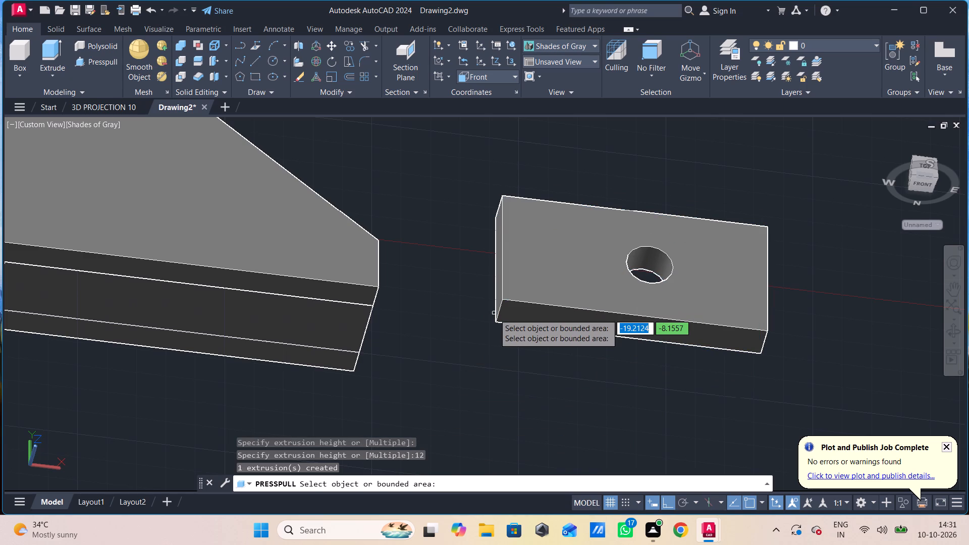
{"action": "key", "text": "Escape"}
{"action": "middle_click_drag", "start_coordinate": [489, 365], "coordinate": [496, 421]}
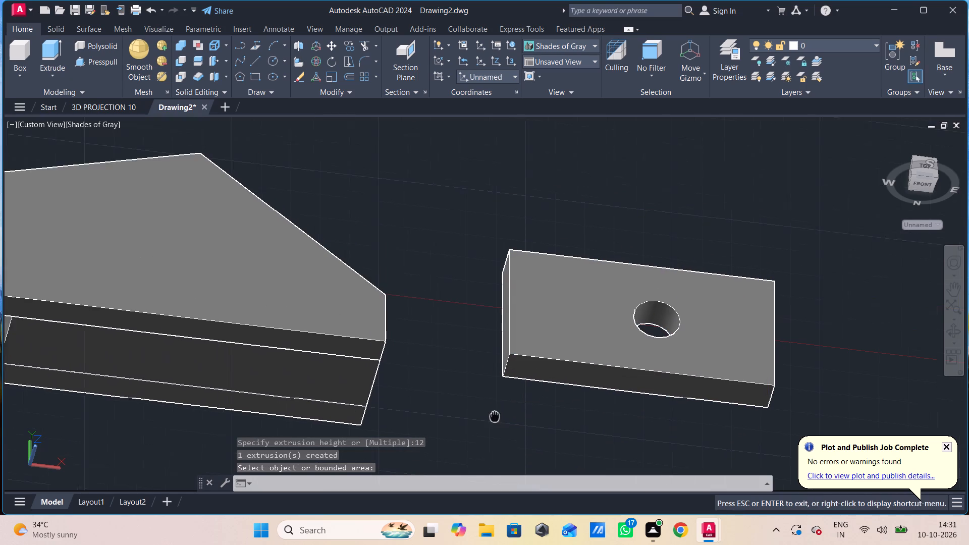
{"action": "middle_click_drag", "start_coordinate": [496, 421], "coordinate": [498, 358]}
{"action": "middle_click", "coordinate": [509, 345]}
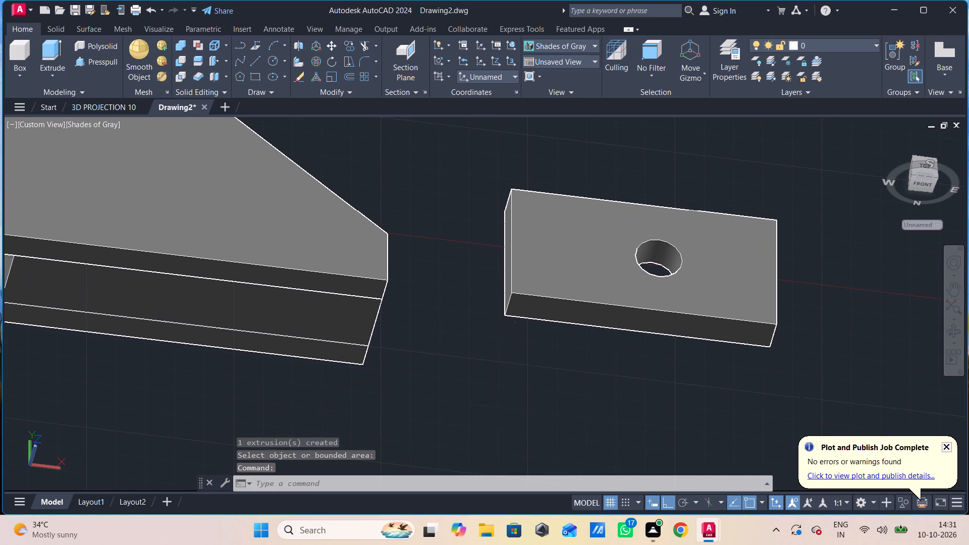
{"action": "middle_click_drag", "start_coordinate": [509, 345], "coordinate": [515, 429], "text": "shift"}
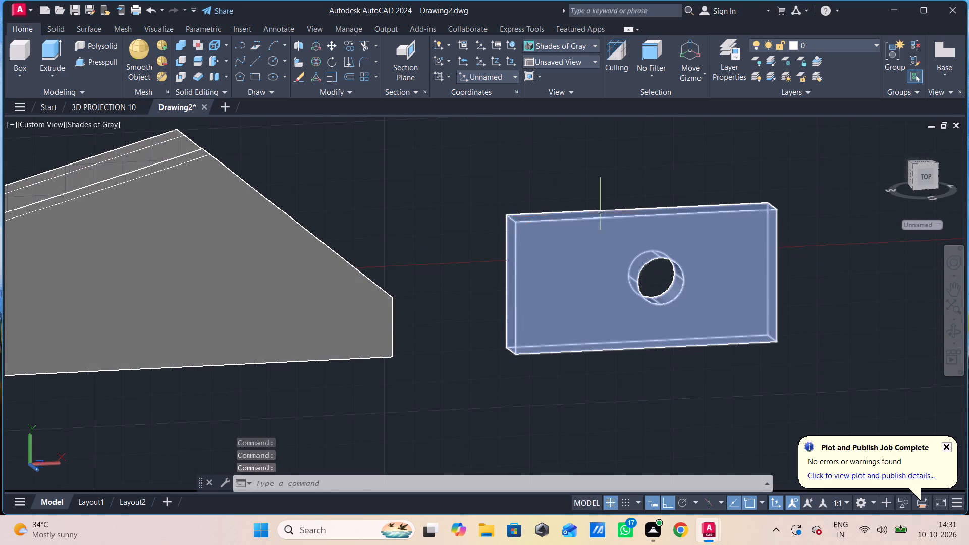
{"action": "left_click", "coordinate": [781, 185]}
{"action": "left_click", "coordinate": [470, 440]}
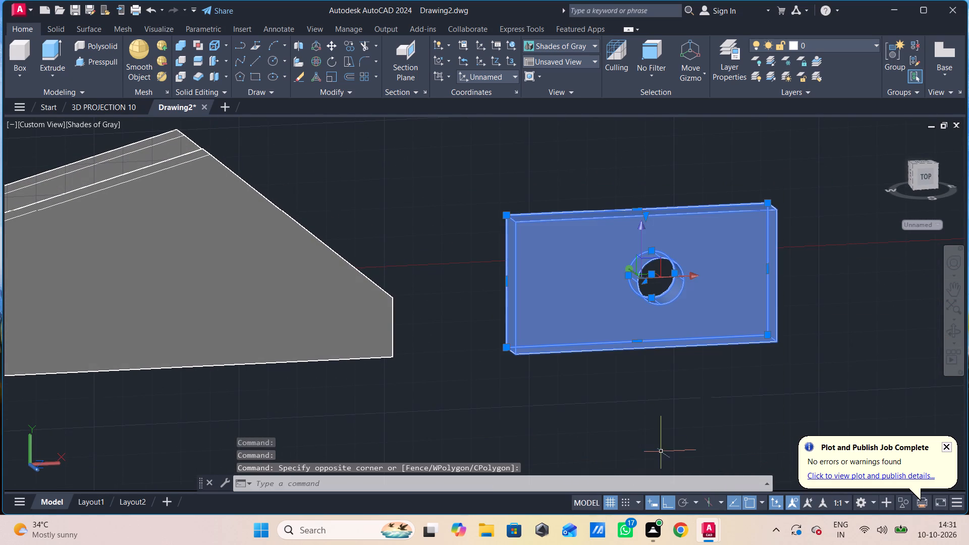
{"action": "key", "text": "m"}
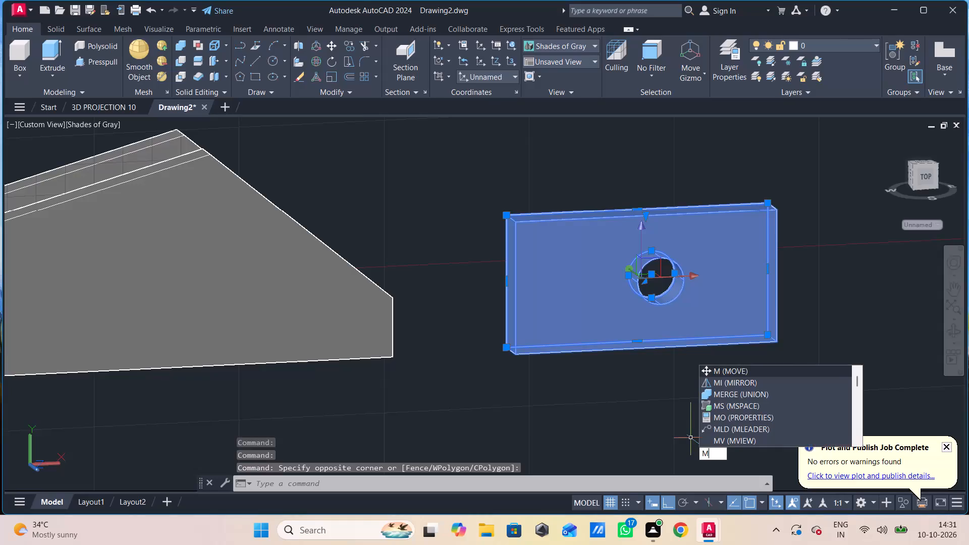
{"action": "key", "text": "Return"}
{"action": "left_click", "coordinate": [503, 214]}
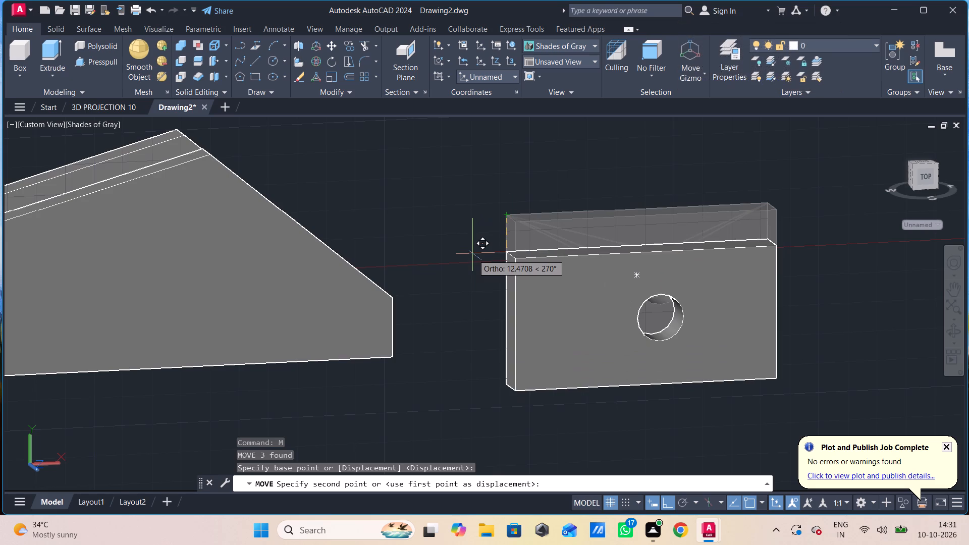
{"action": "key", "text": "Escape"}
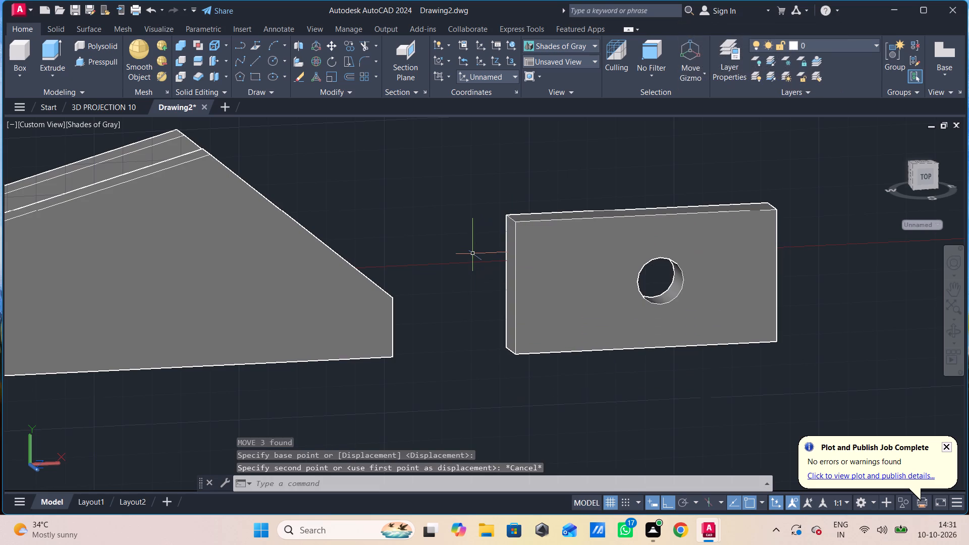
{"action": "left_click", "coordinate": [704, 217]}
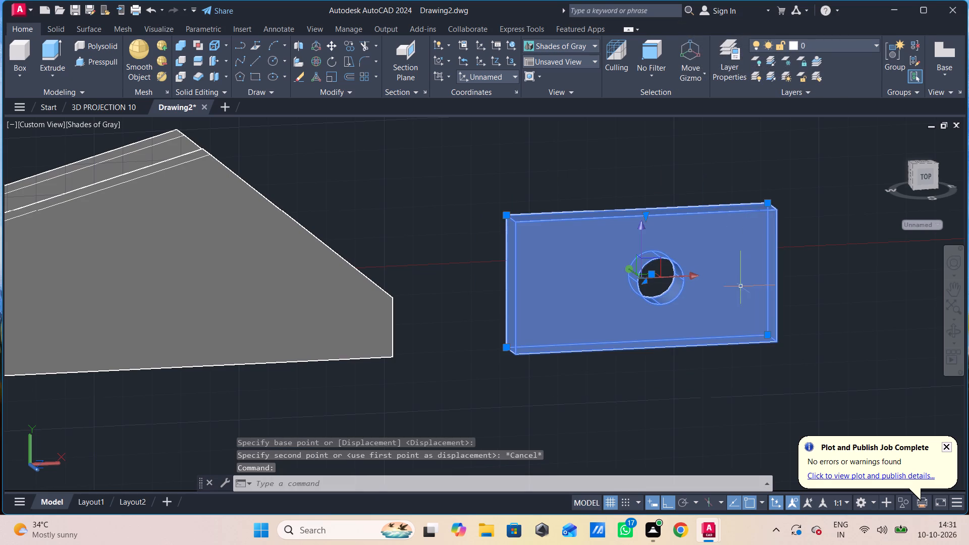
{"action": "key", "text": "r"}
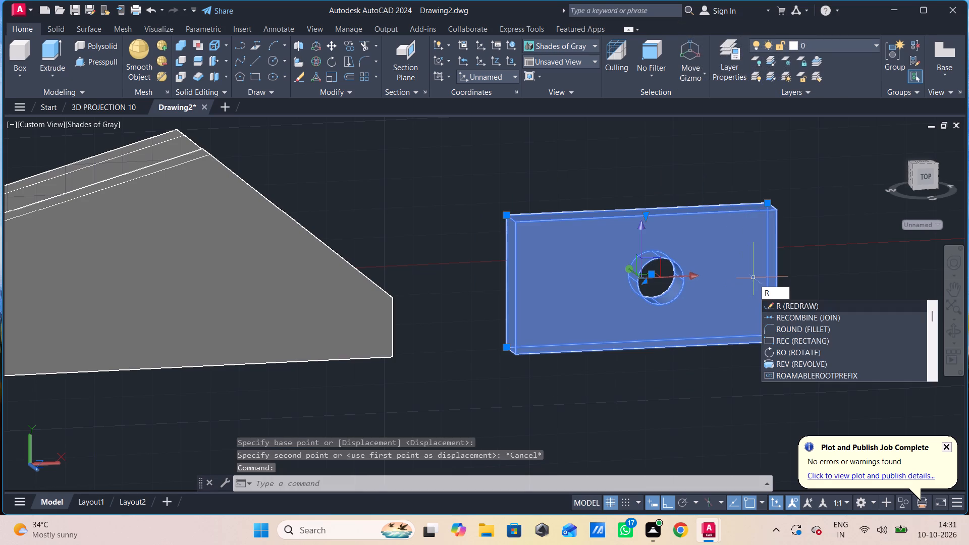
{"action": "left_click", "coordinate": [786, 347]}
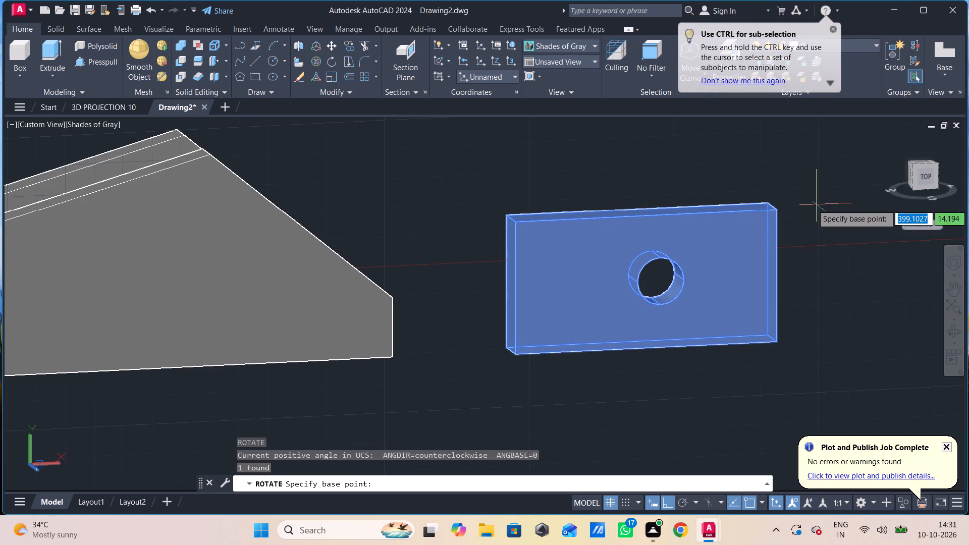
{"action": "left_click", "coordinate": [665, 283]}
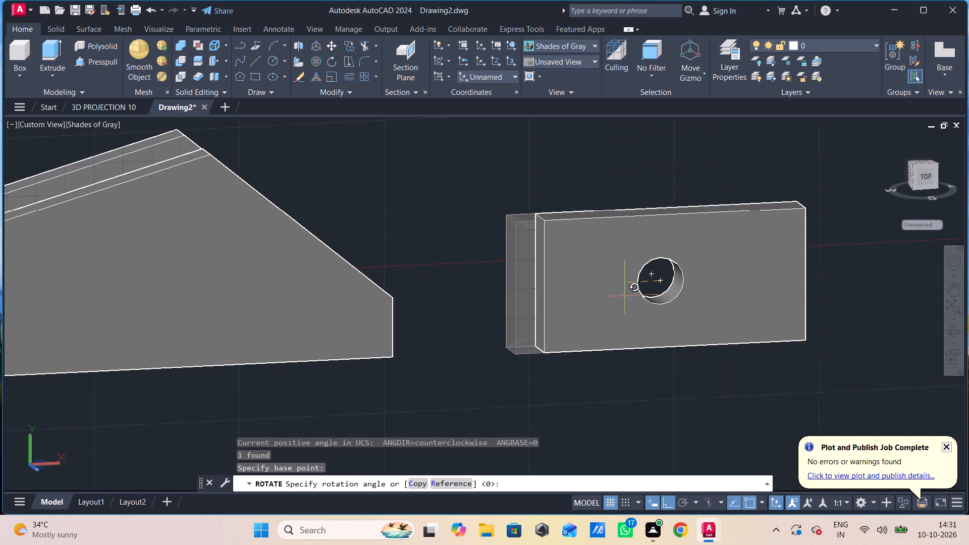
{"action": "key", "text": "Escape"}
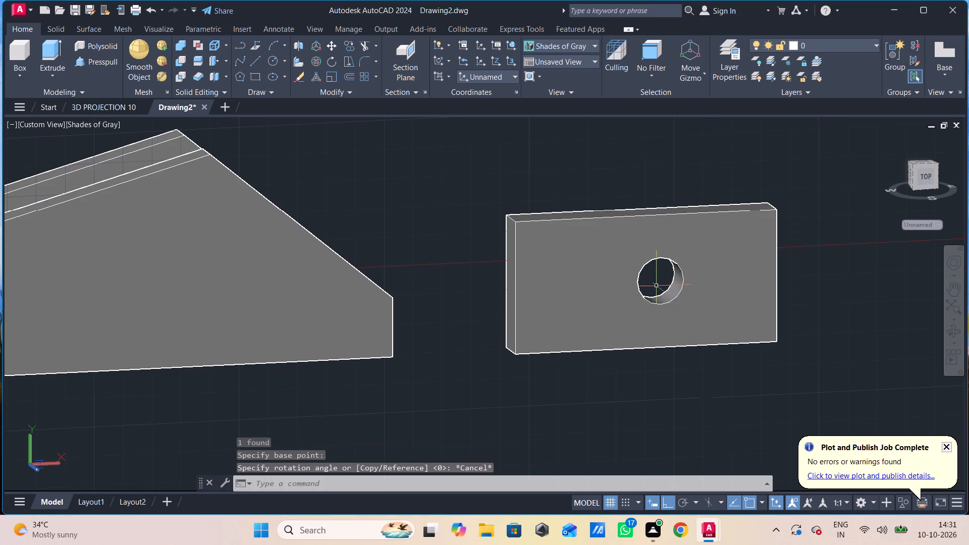
Undo the separate block's extrusion, the join, and the circle and lines of its profile until that profile is gone.
{"action": "key", "text": "ctrl+z"}
{"action": "key", "text": "ctrl+z"}
{"action": "key", "text": "ctrl+z"}
{"action": "key", "text": "ctrl+z"}
{"action": "key", "text": "ctrl+z"}
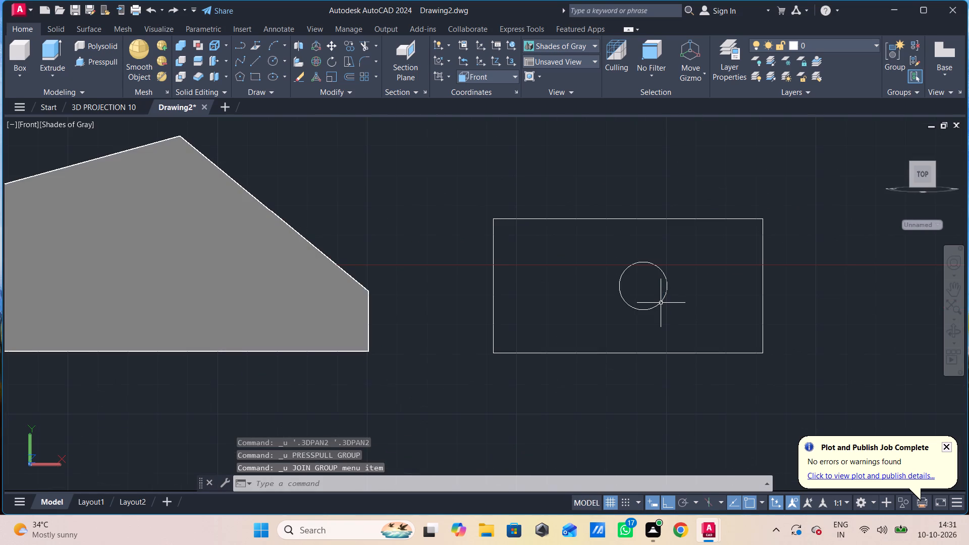
{"action": "key", "text": "ctrl+z"}
{"action": "key", "text": "ctrl+z"}
{"action": "key", "text": "ctrl+z"}
{"action": "key", "text": "ctrl+z"}
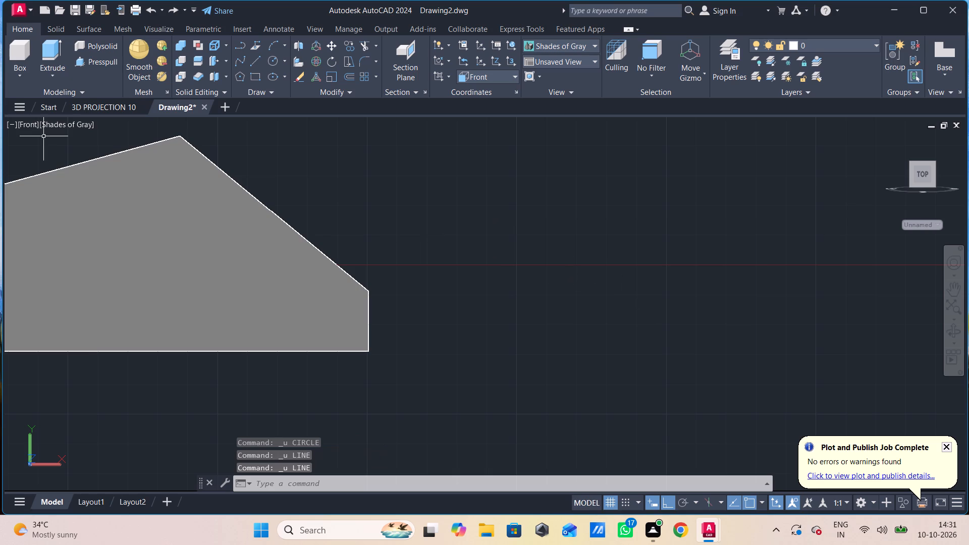
Switch the model to the preset Top view so that drawing happens on the top plane.
{"action": "left_click", "coordinate": [27, 128]}
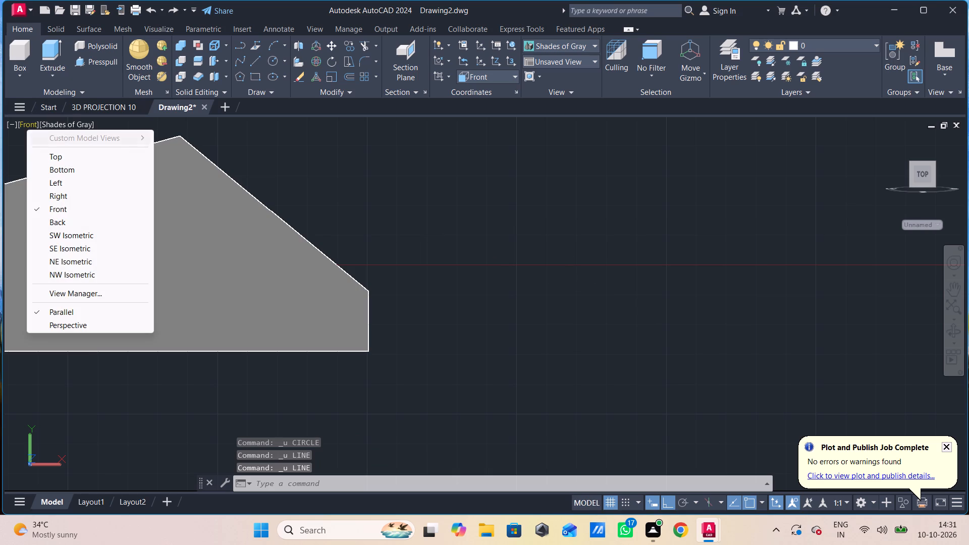
{"action": "left_click_drag", "start_coordinate": [74, 157], "coordinate": [80, 157]}
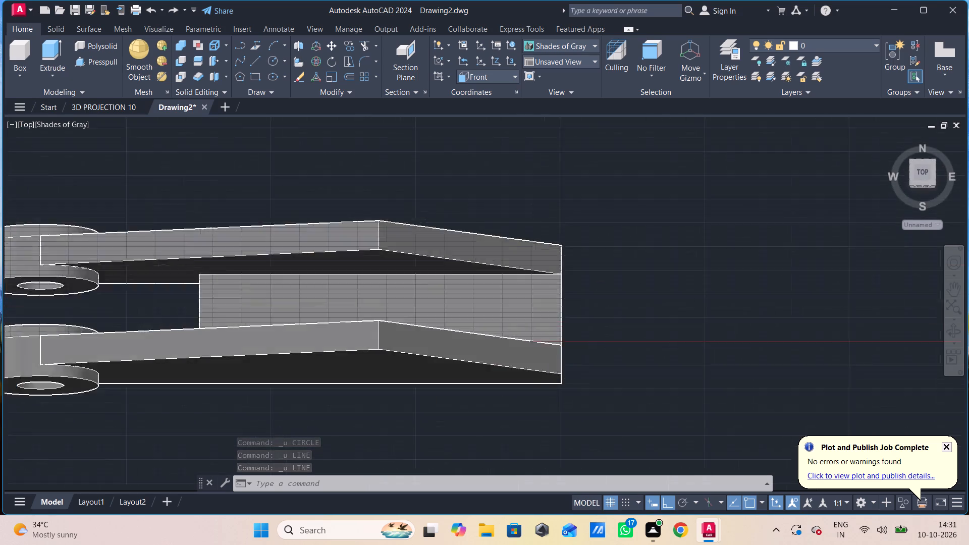
Draw a closed rectangle of lines, 90 long and 45 wide, in the empty space beyond the plates' end.
{"action": "middle_click_drag", "start_coordinate": [572, 244], "coordinate": [442, 136]}
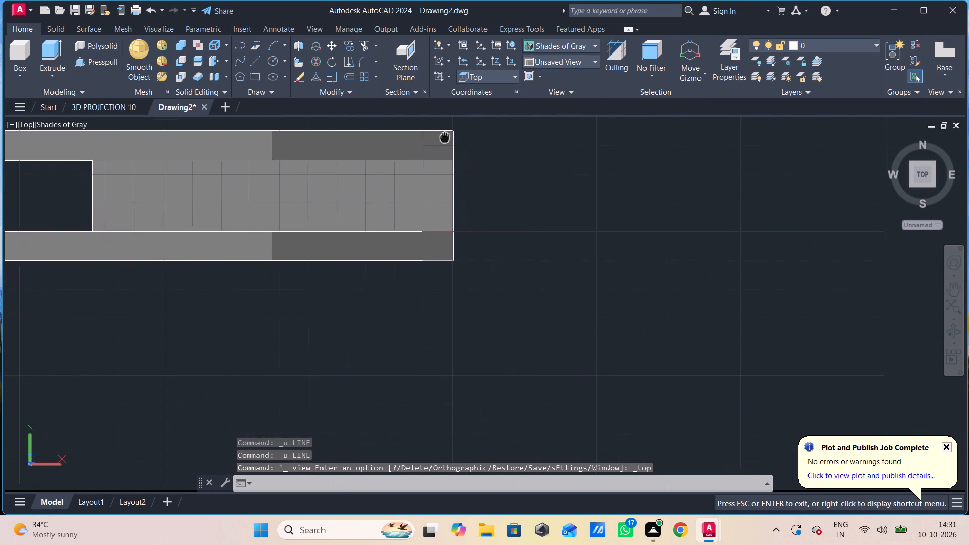
{"action": "middle_click_drag", "start_coordinate": [442, 136], "coordinate": [247, 160]}
{"action": "key", "text": "l"}
{"action": "key", "text": "Return"}
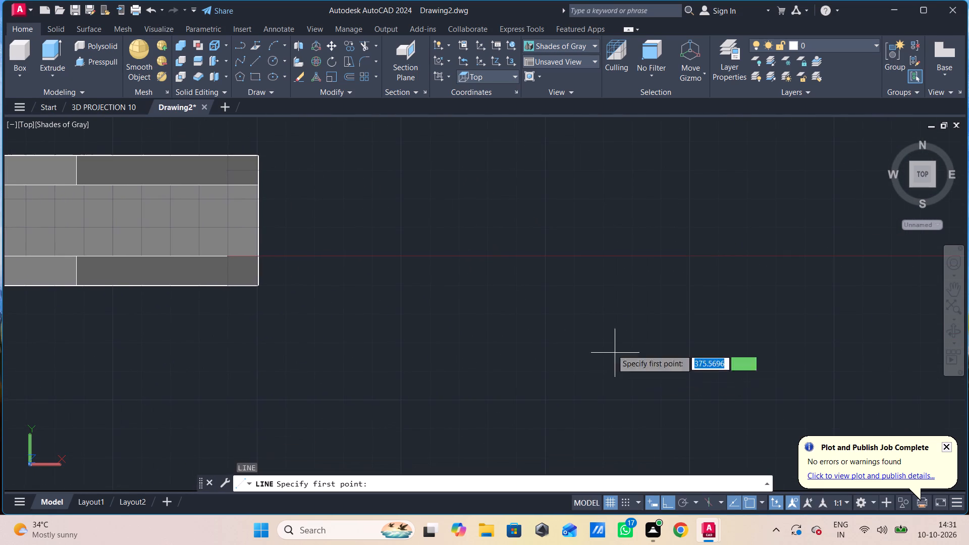
{"action": "left_click", "coordinate": [559, 258]}
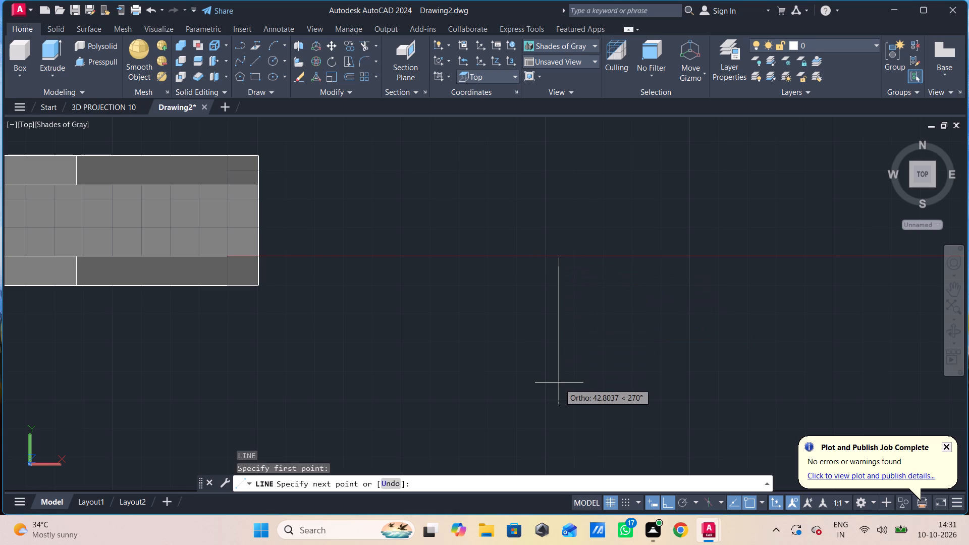
{"action": "type", "text": "45"}
{"action": "key", "text": "Return"}
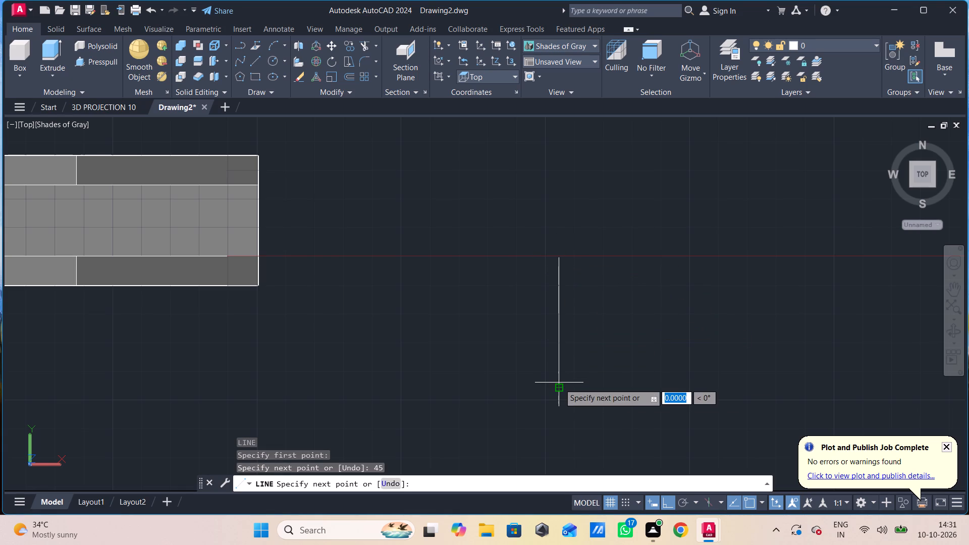
{"action": "type", "text": "90"}
{"action": "key", "text": "Return"}
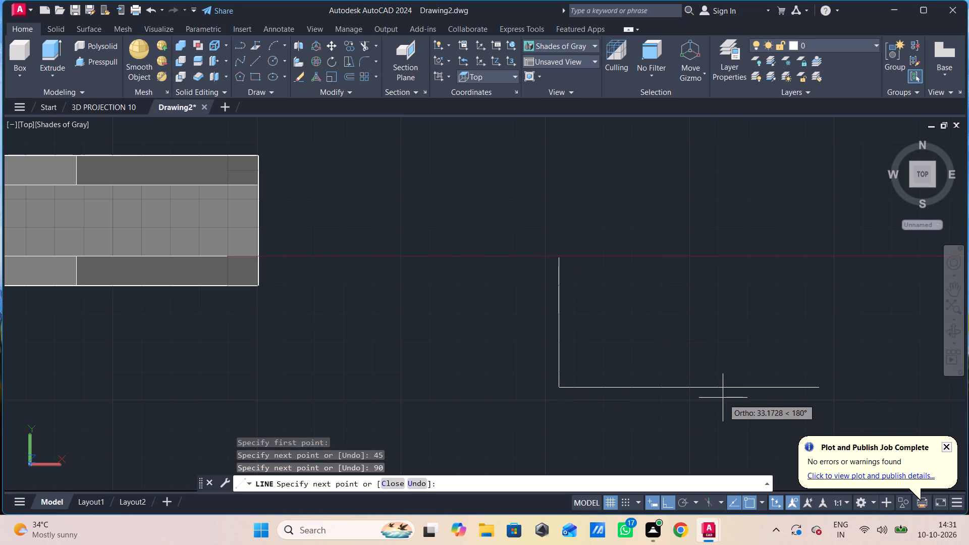
{"action": "type", "text": "45"}
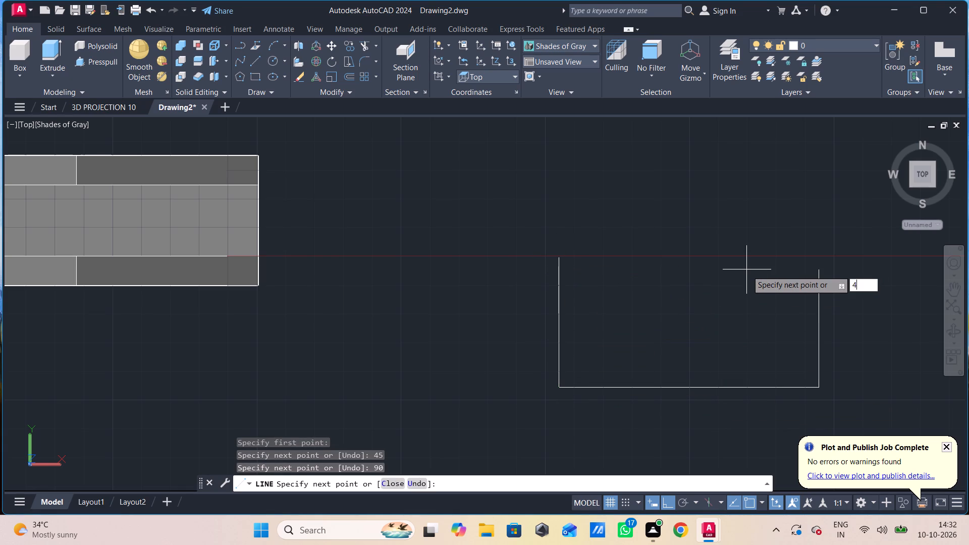
{"action": "key", "text": "Return"}
{"action": "key", "text": "3"}
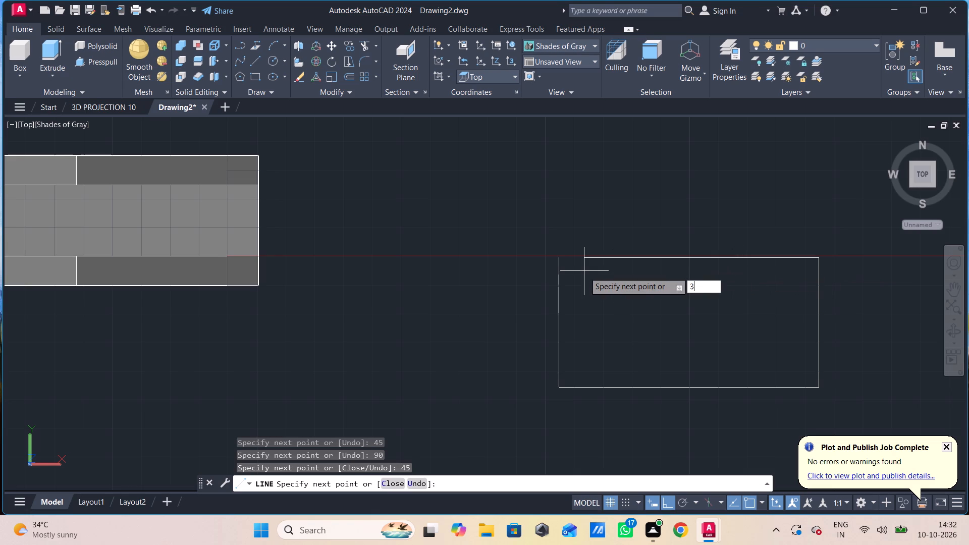
{"action": "key", "text": "BackSpace"}
{"action": "type", "text": "90"}
{"action": "key", "text": "Return"}
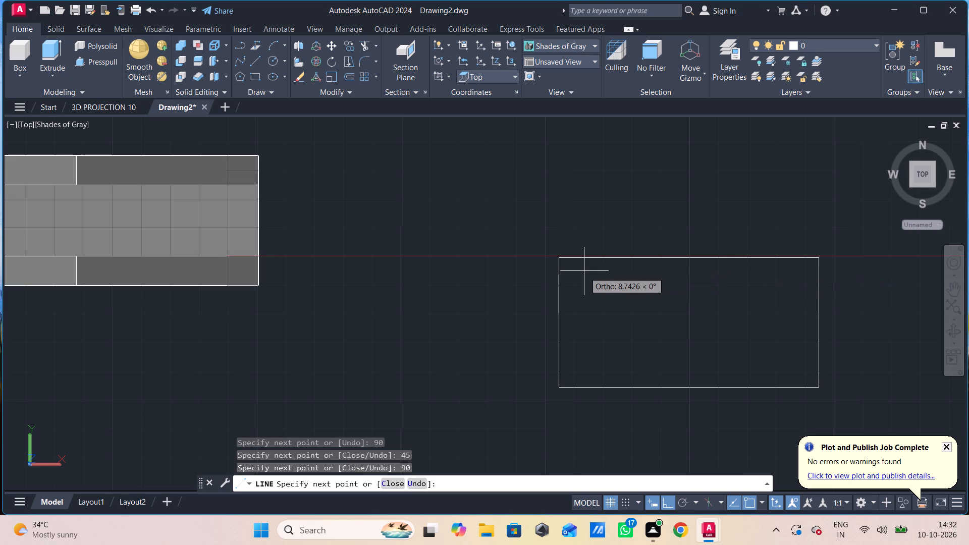
{"action": "key", "text": "Escape"}
Draw a horizontal guide line 40 long inward from the midpoint of the rectangle's short side farthest from the plates.
{"action": "key", "text": "l"}
{"action": "key", "text": "Return"}
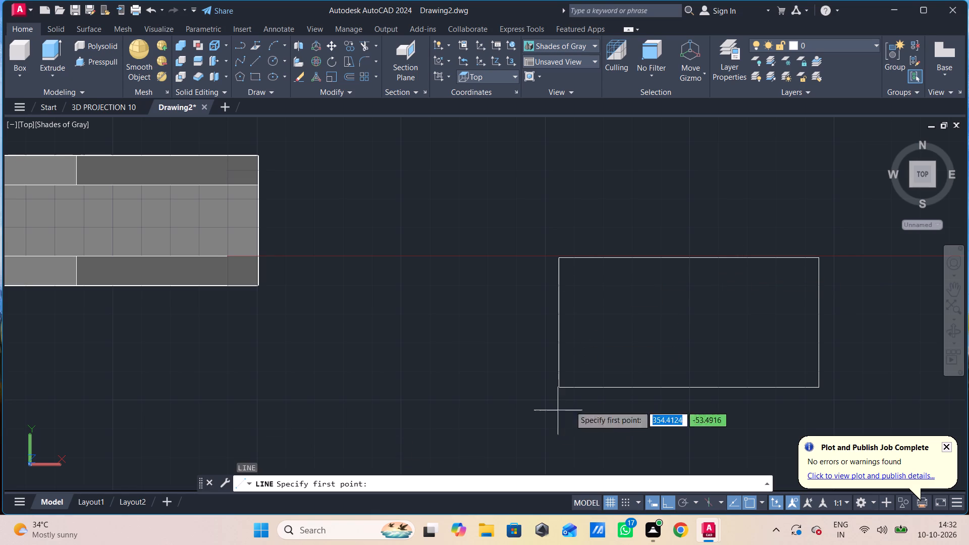
{"action": "left_click", "coordinate": [817, 328]}
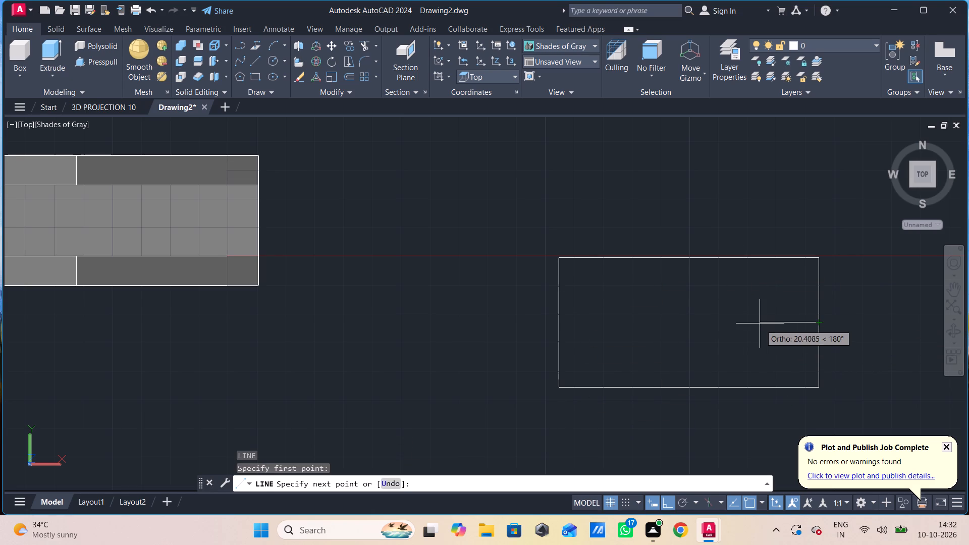
{"action": "type", "text": "40"}
{"action": "key", "text": "Return"}
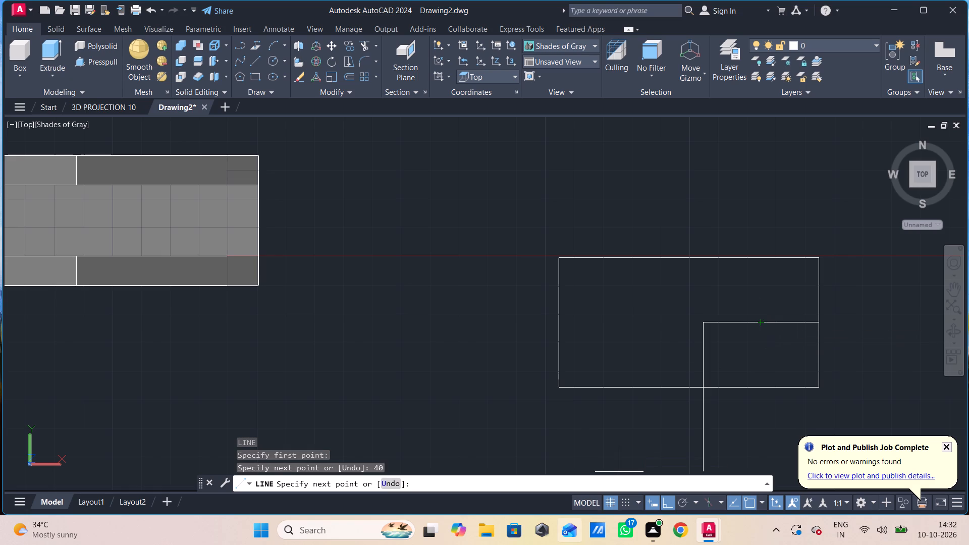
{"action": "key", "text": "Escape"}
Draw a circle of radius 8 centred on the inner end of the guide line.
{"action": "key", "text": "c"}
{"action": "key", "text": "space"}
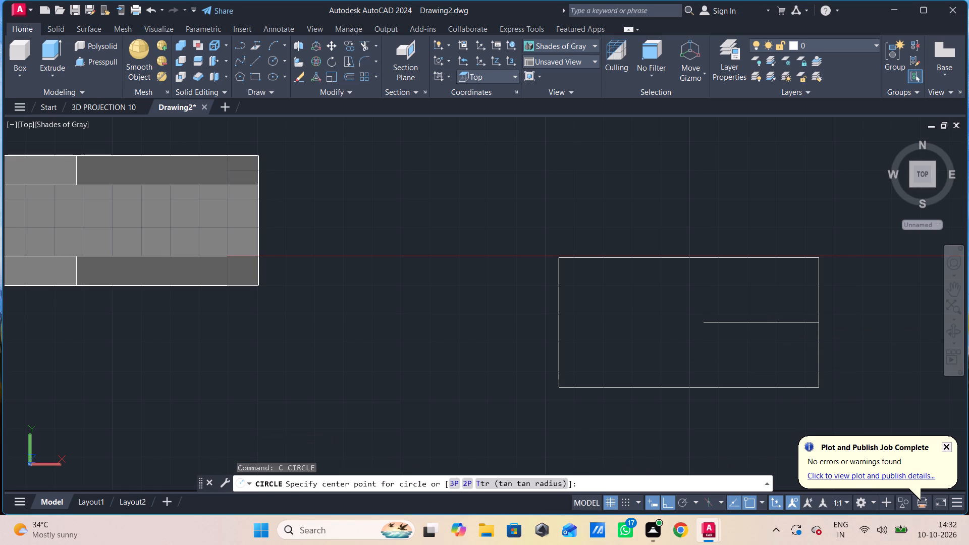
{"action": "left_click", "coordinate": [697, 322]}
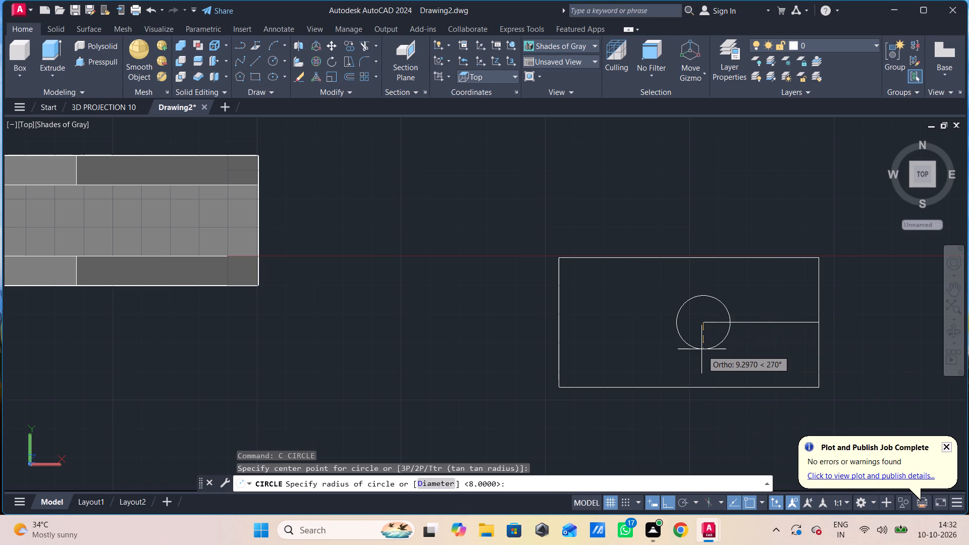
{"action": "key", "text": "8"}
{"action": "key", "text": "Return"}
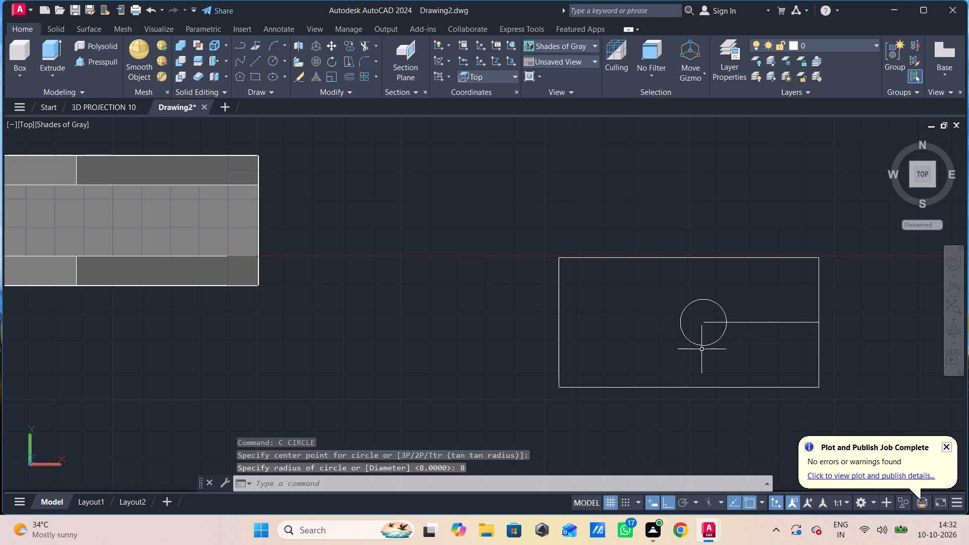
Delete the horizontal guide line between the circle's centre and the rectangle's short side.
{"action": "left_click", "coordinate": [760, 326]}
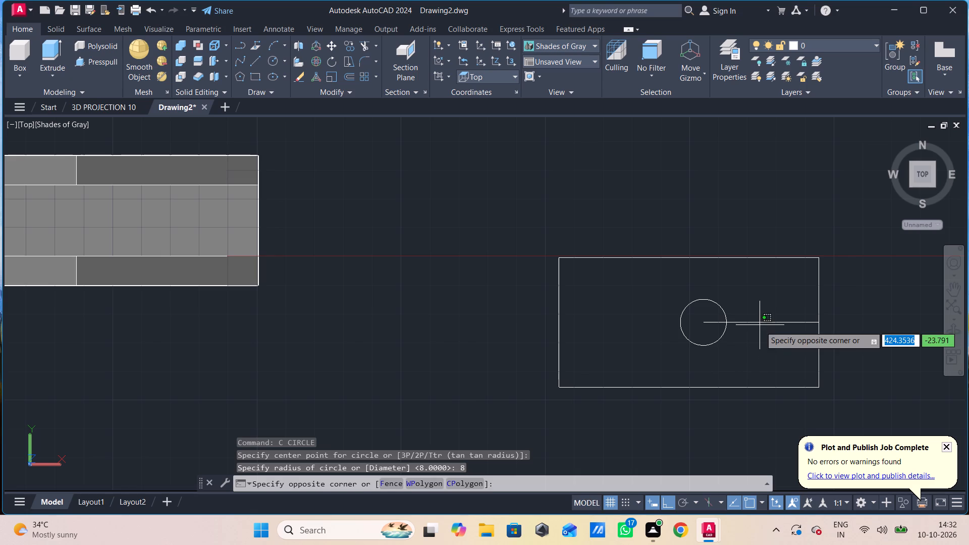
{"action": "left_click", "coordinate": [764, 311]}
{"action": "left_click", "coordinate": [767, 318]}
{"action": "left_click", "coordinate": [771, 344]}
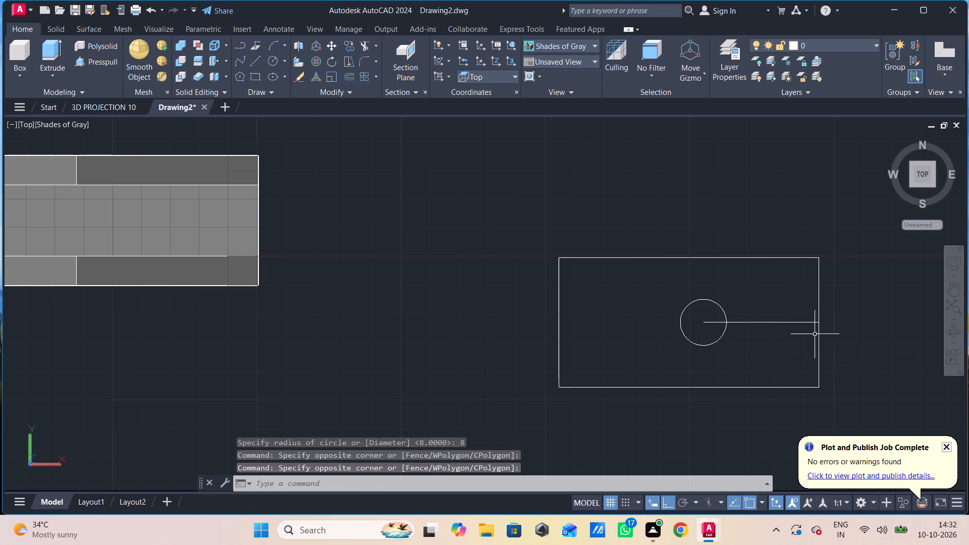
{"action": "left_click", "coordinate": [815, 322]}
{"action": "key", "text": "Delete"}
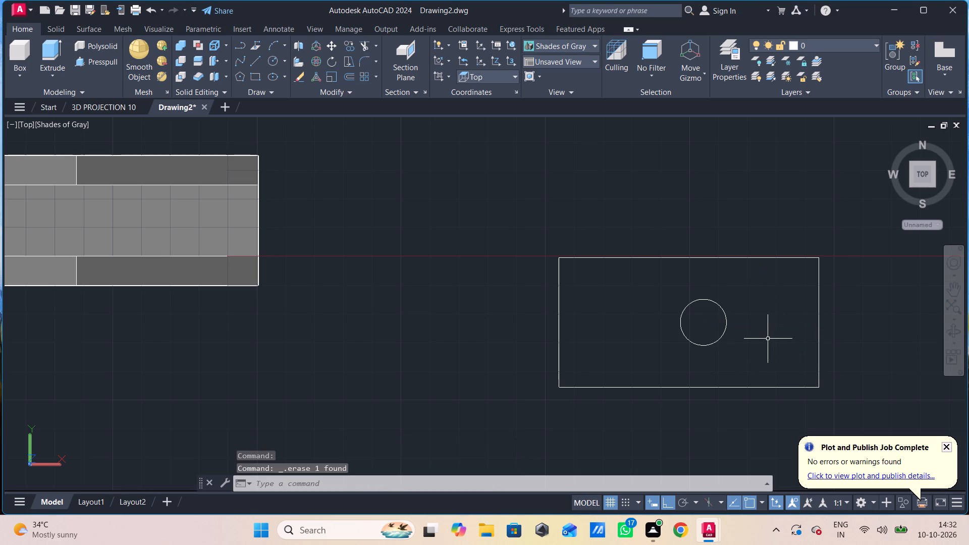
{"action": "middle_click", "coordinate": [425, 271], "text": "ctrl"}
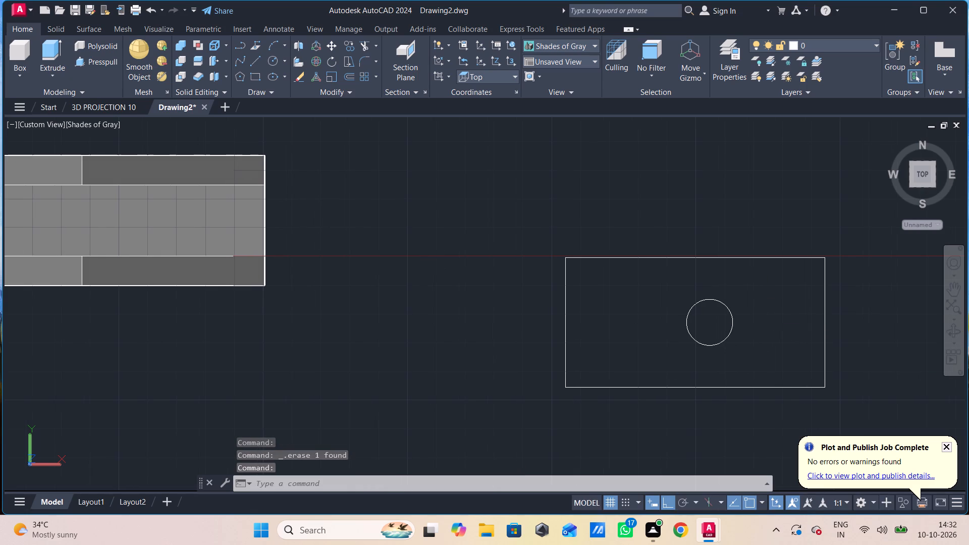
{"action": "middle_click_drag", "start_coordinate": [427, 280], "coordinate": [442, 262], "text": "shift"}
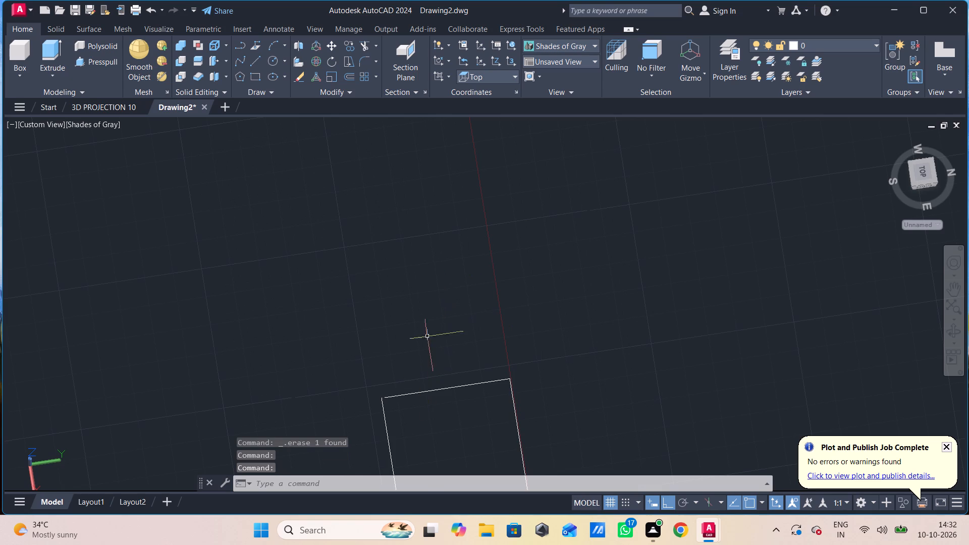
Join the four lines of the 90 by 45 rectangle into a single polyline.
{"action": "scroll", "coordinate": [492, 274], "scroll_direction": "down", "scroll_amount": 2}
{"action": "middle_click_drag", "start_coordinate": [492, 274], "coordinate": [535, 271], "text": "shift"}
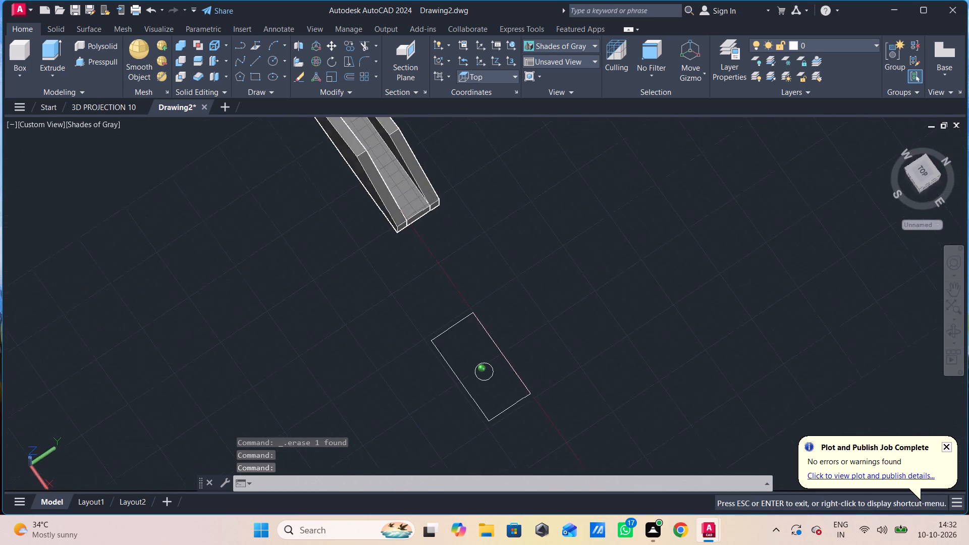
{"action": "middle_click_drag", "start_coordinate": [535, 271], "coordinate": [640, 185], "text": "shift"}
{"action": "left_click", "coordinate": [92, 54]}
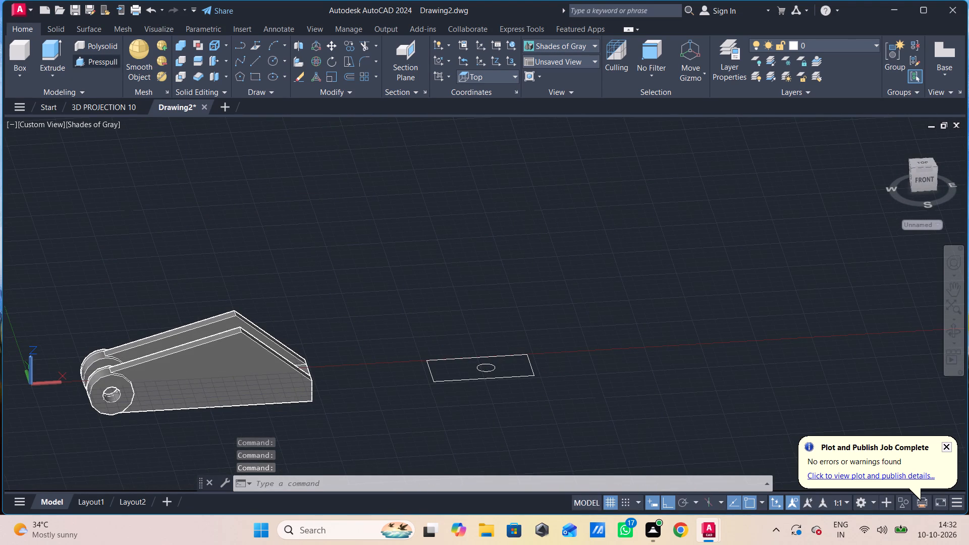
{"action": "left_click", "coordinate": [560, 300]}
{"action": "left_click", "coordinate": [339, 432]}
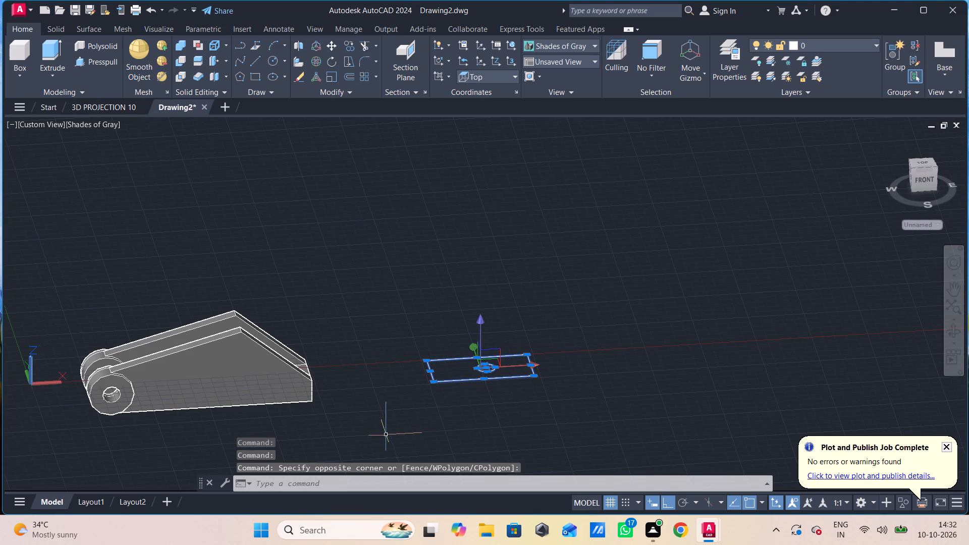
{"action": "key", "text": "j"}
{"action": "key", "text": "Return"}
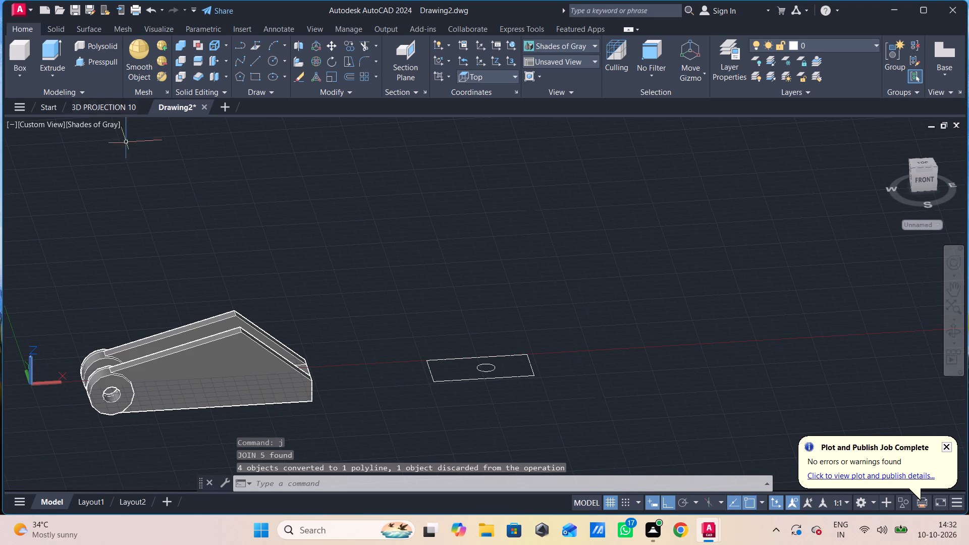
Presspull the area between the rectangle and the radius 8 circle to a height of 12.
{"action": "left_click", "coordinate": [90, 60]}
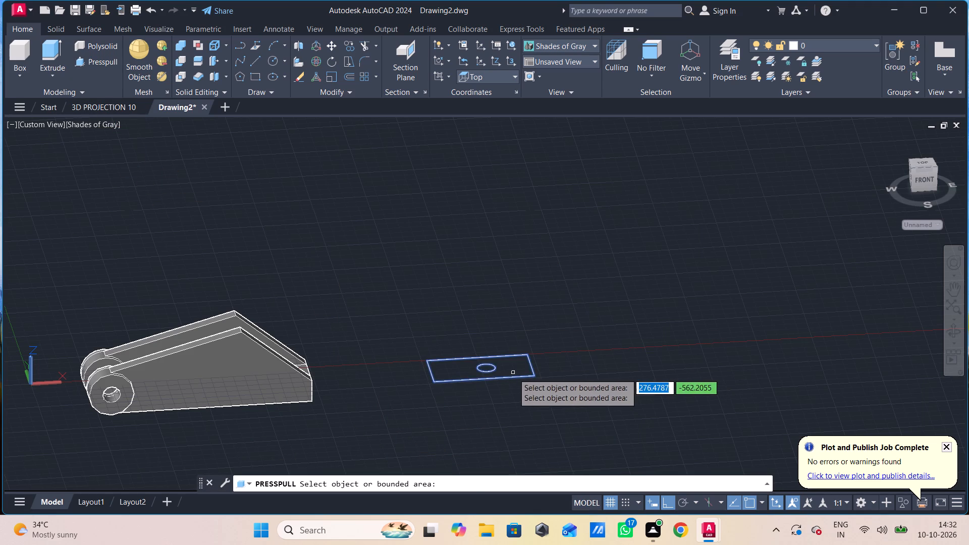
{"action": "left_click", "coordinate": [513, 373]}
{"action": "type", "text": "12"}
{"action": "key", "text": "Return"}
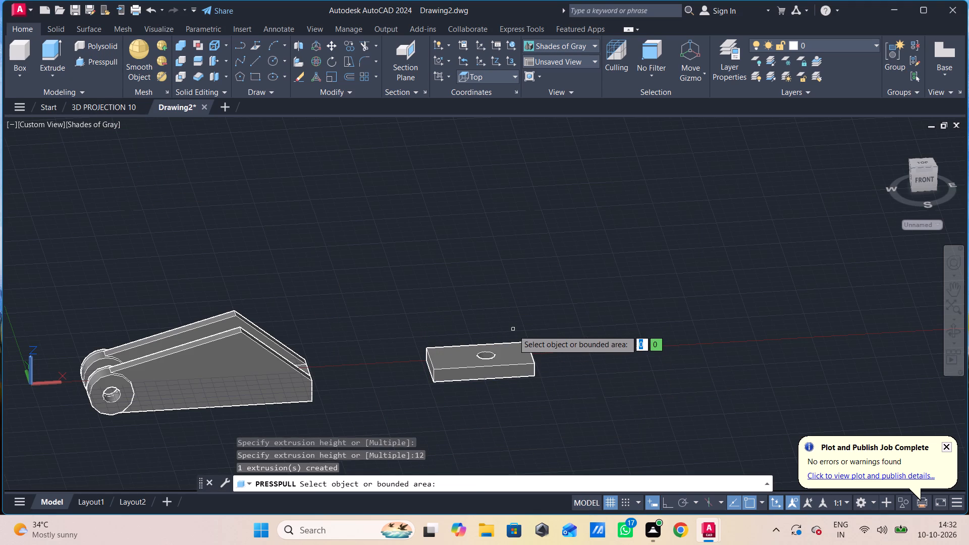
{"action": "key", "text": "Escape"}
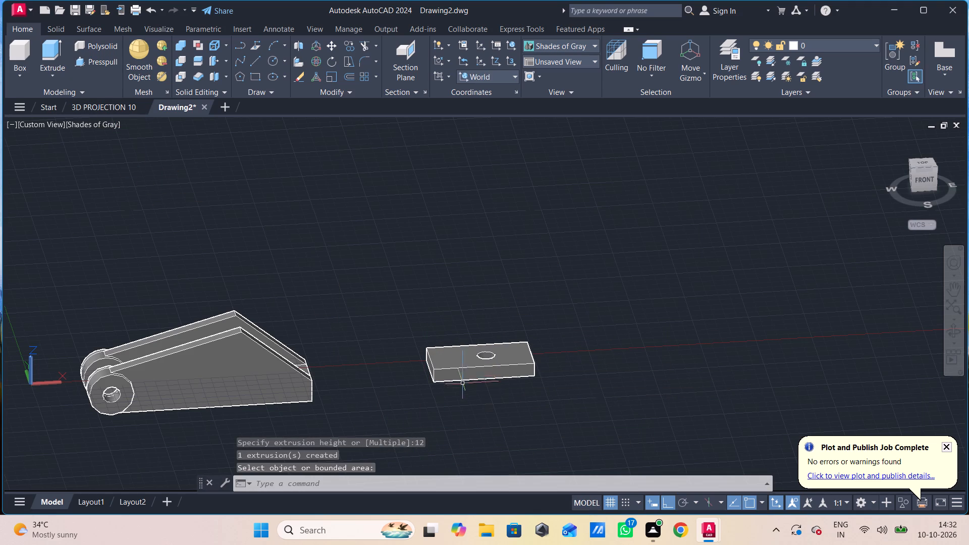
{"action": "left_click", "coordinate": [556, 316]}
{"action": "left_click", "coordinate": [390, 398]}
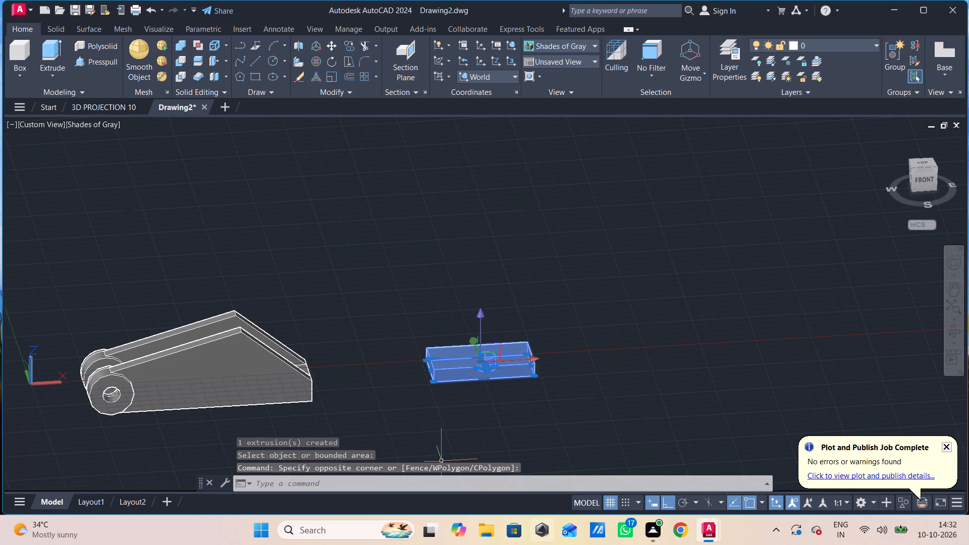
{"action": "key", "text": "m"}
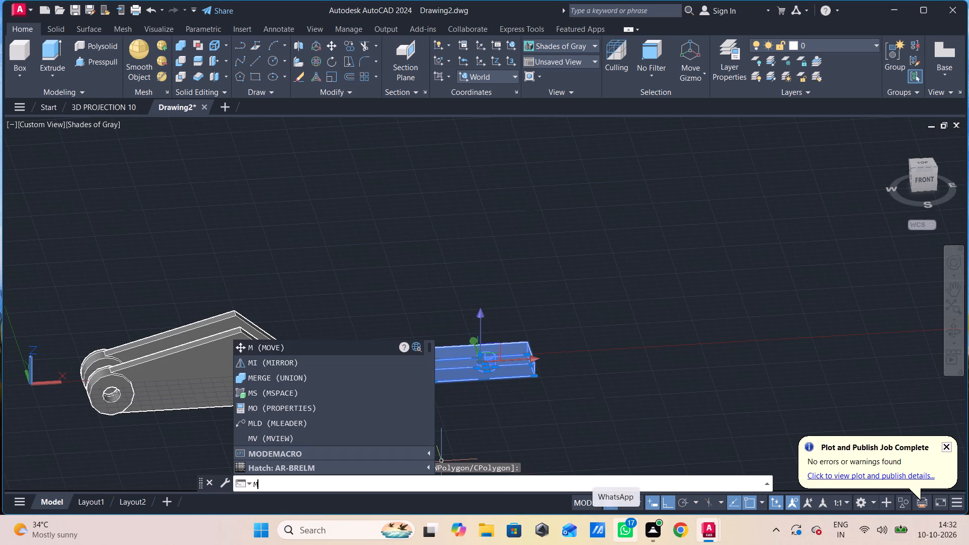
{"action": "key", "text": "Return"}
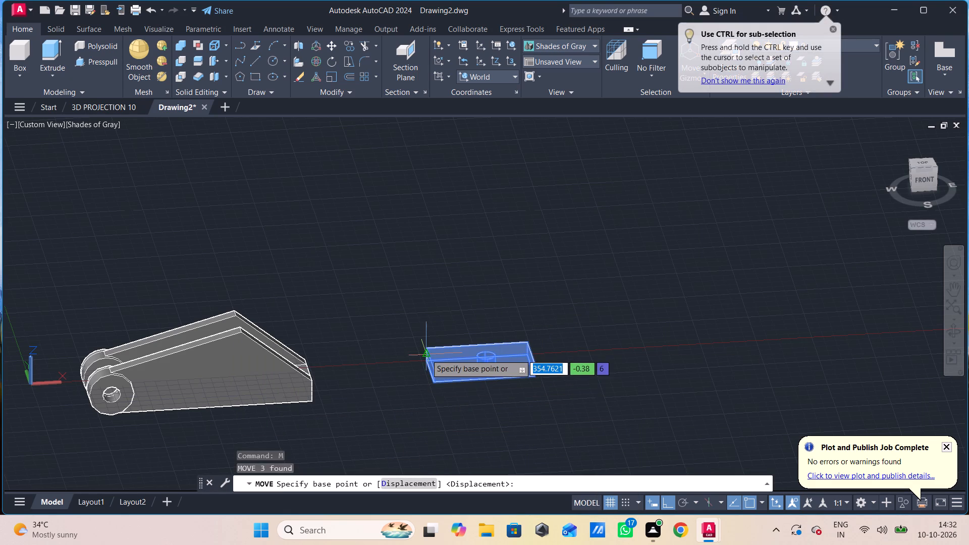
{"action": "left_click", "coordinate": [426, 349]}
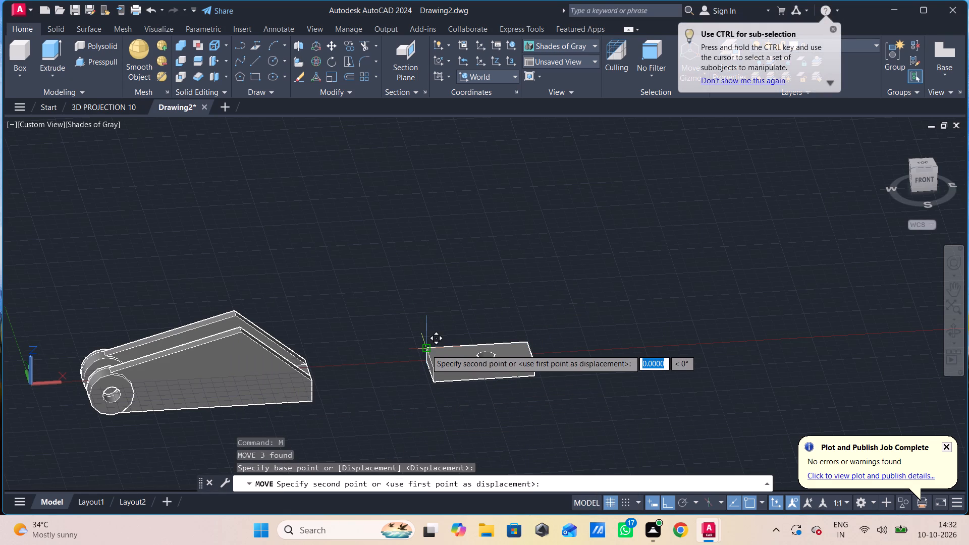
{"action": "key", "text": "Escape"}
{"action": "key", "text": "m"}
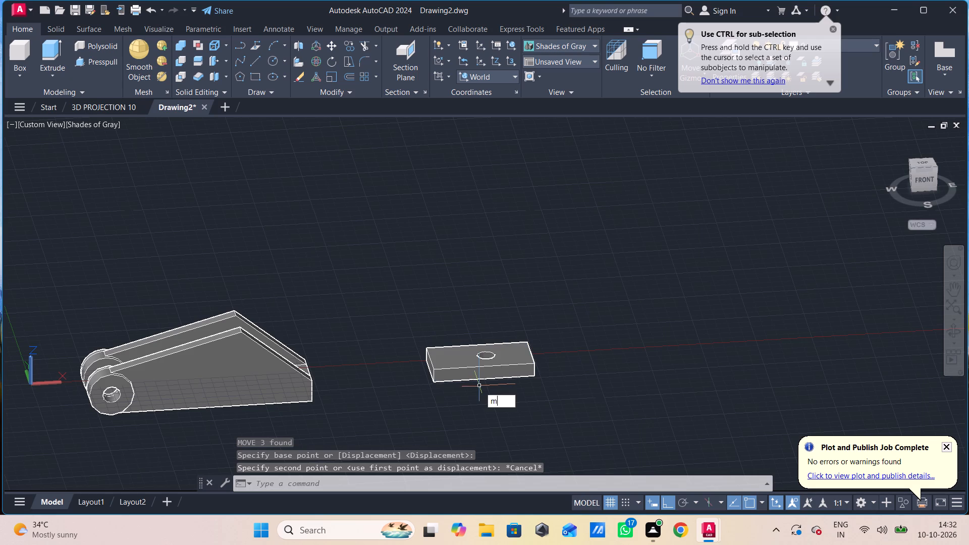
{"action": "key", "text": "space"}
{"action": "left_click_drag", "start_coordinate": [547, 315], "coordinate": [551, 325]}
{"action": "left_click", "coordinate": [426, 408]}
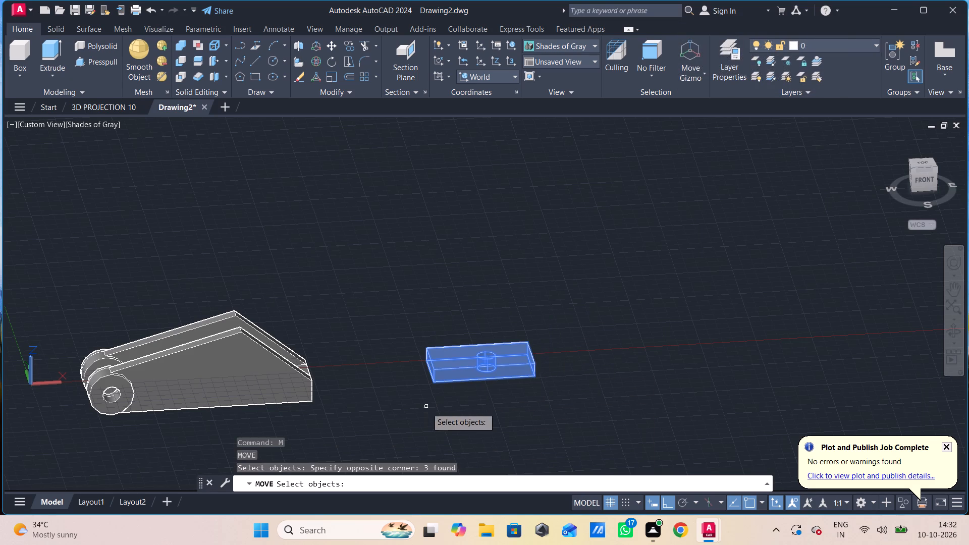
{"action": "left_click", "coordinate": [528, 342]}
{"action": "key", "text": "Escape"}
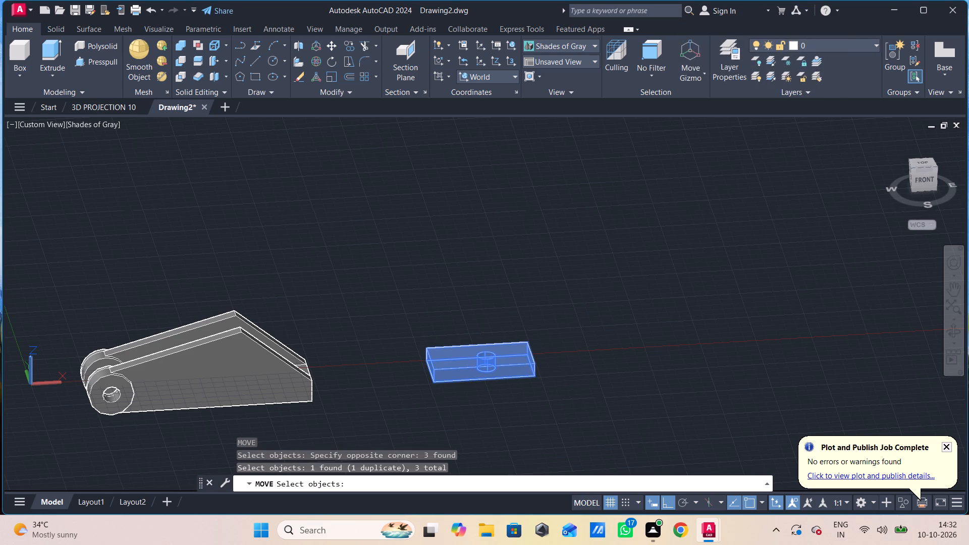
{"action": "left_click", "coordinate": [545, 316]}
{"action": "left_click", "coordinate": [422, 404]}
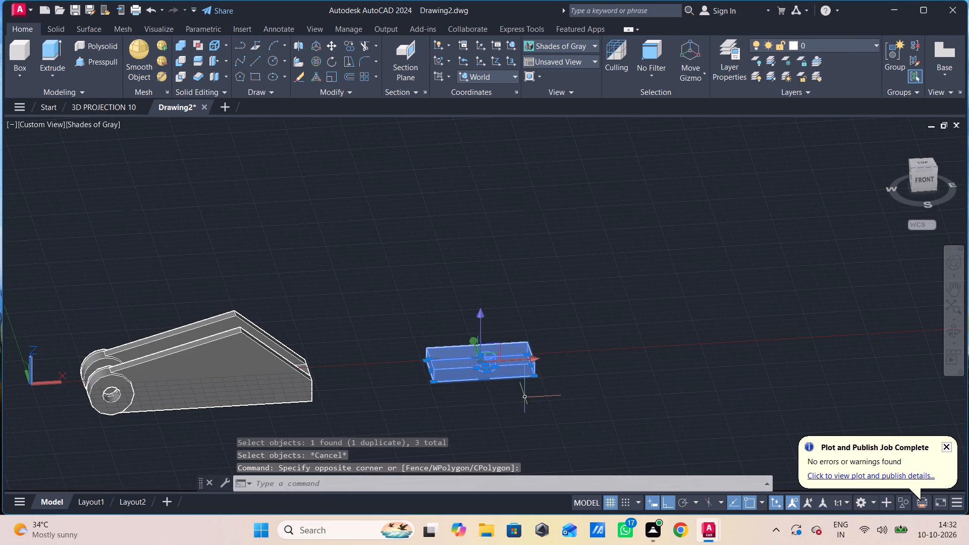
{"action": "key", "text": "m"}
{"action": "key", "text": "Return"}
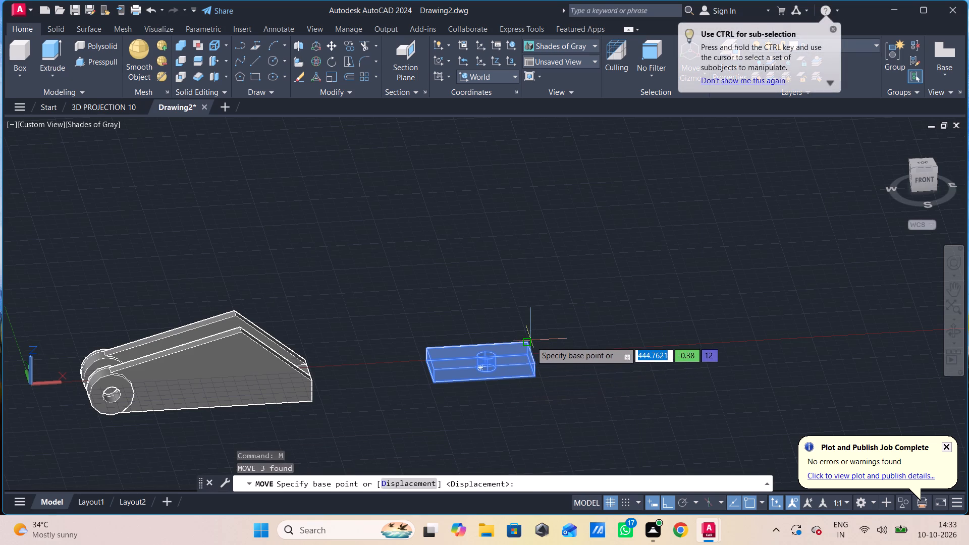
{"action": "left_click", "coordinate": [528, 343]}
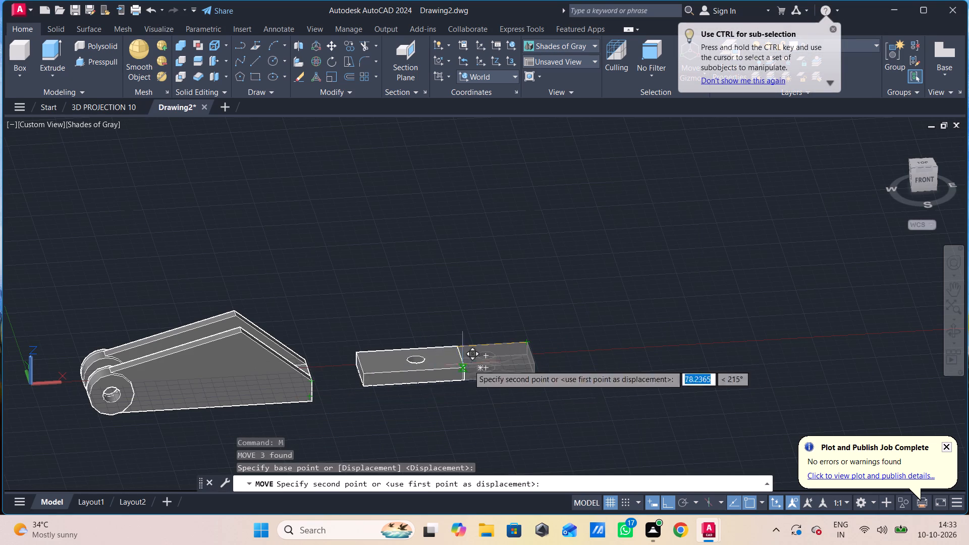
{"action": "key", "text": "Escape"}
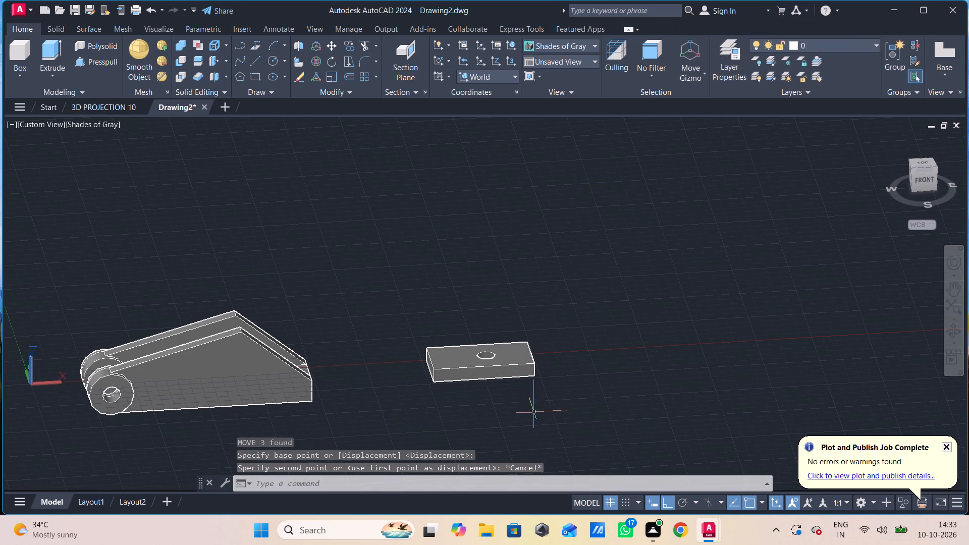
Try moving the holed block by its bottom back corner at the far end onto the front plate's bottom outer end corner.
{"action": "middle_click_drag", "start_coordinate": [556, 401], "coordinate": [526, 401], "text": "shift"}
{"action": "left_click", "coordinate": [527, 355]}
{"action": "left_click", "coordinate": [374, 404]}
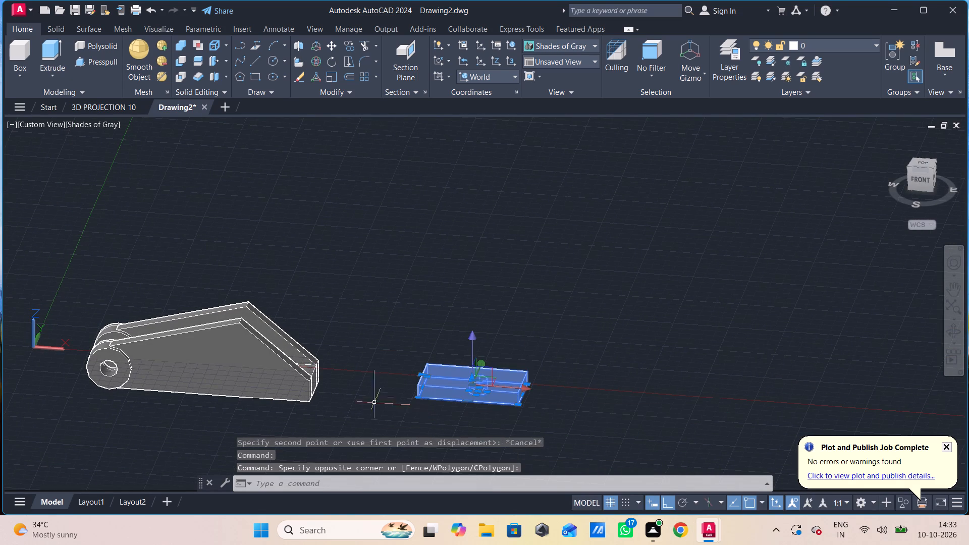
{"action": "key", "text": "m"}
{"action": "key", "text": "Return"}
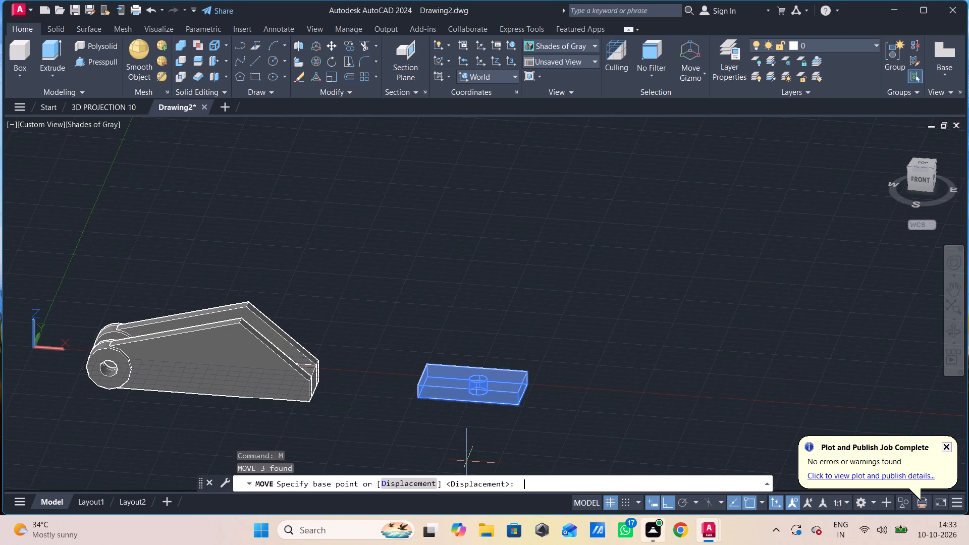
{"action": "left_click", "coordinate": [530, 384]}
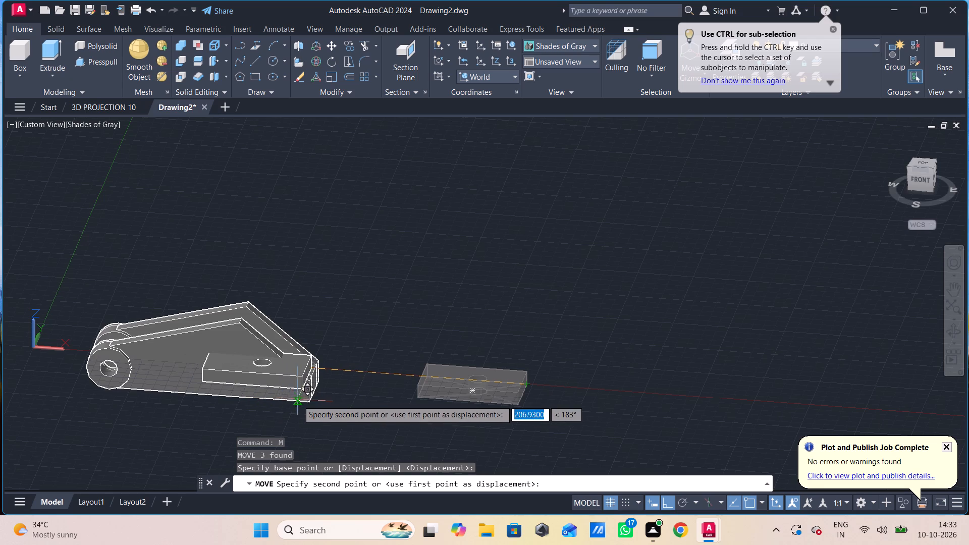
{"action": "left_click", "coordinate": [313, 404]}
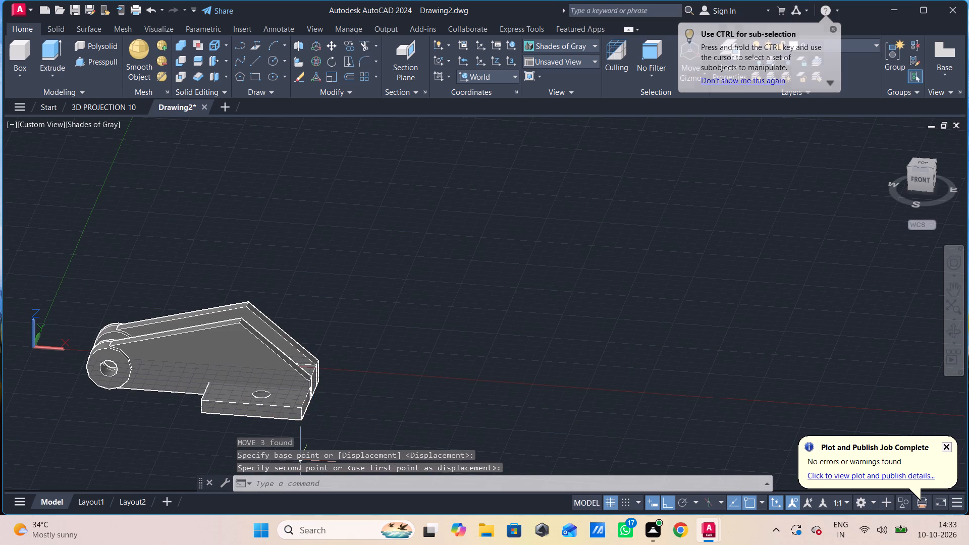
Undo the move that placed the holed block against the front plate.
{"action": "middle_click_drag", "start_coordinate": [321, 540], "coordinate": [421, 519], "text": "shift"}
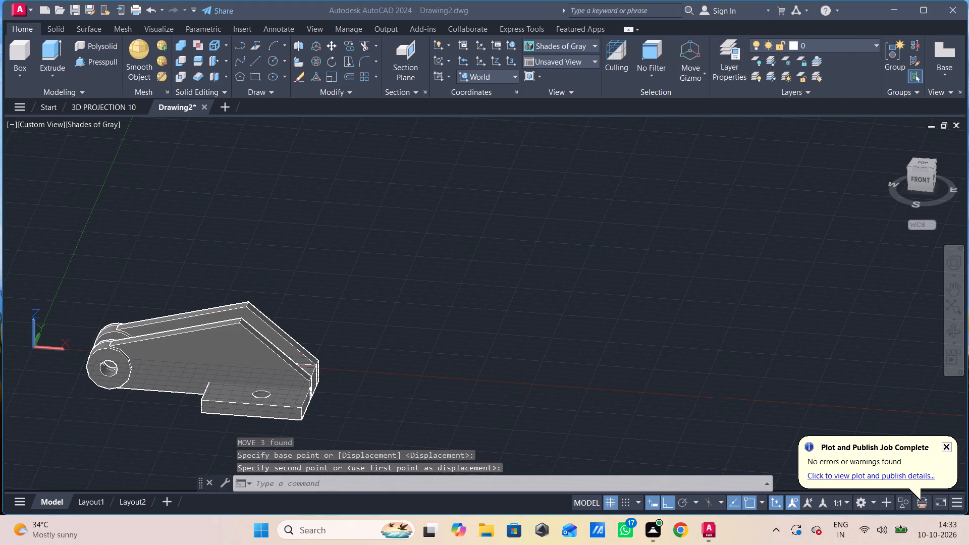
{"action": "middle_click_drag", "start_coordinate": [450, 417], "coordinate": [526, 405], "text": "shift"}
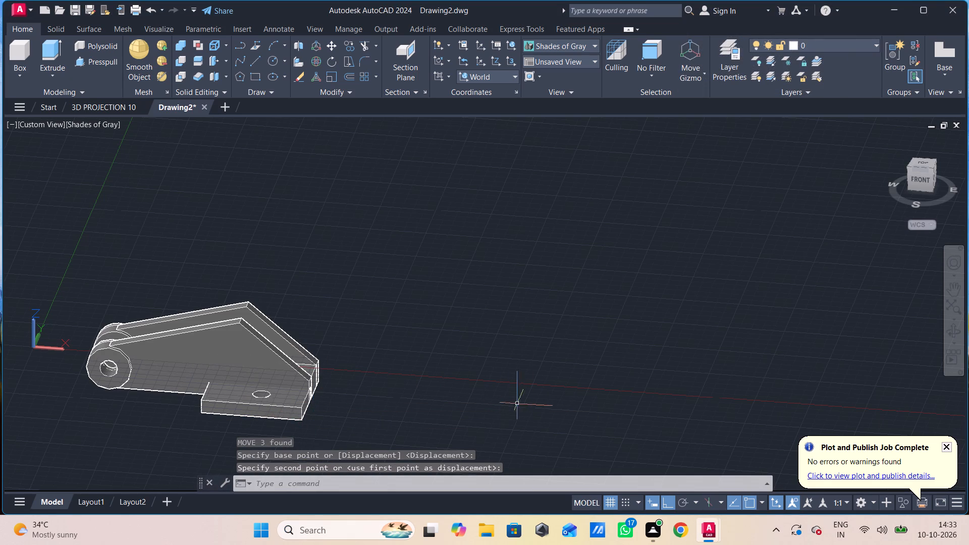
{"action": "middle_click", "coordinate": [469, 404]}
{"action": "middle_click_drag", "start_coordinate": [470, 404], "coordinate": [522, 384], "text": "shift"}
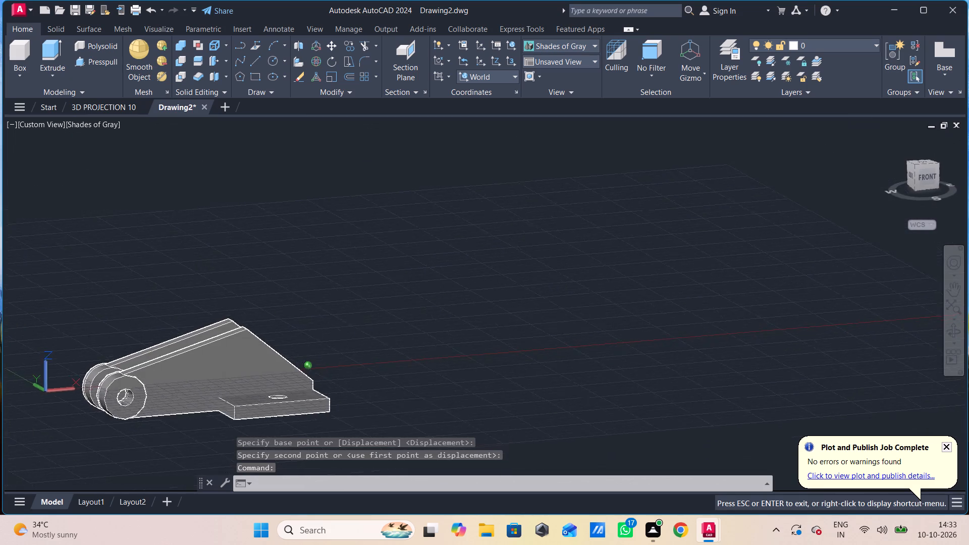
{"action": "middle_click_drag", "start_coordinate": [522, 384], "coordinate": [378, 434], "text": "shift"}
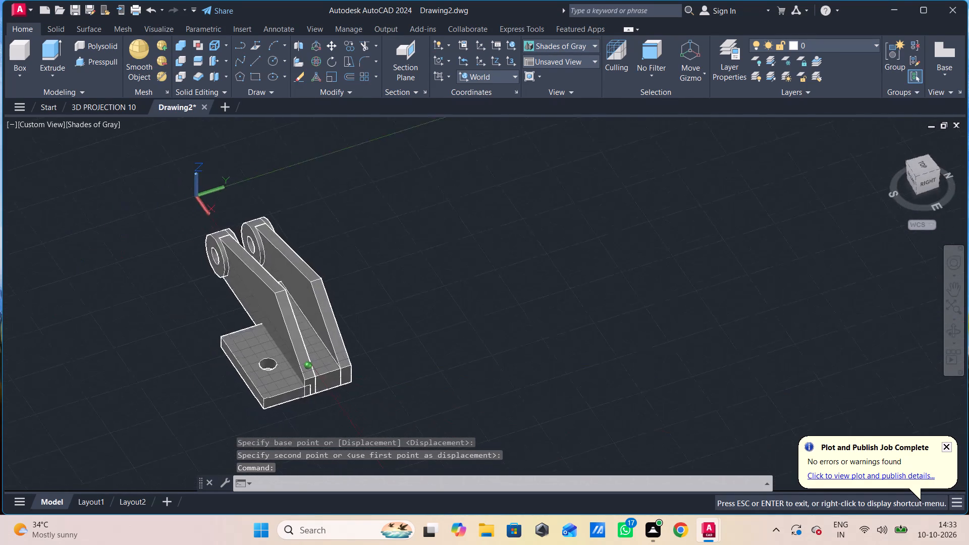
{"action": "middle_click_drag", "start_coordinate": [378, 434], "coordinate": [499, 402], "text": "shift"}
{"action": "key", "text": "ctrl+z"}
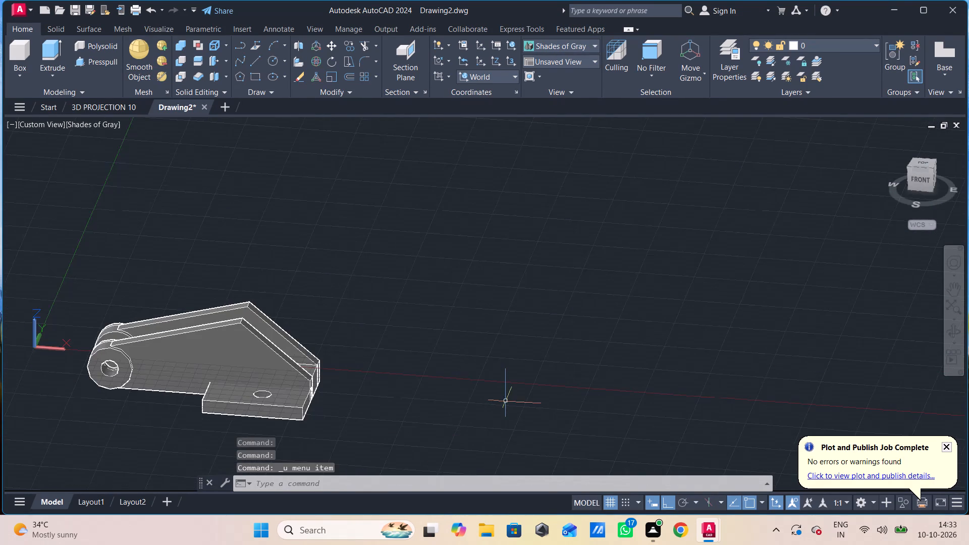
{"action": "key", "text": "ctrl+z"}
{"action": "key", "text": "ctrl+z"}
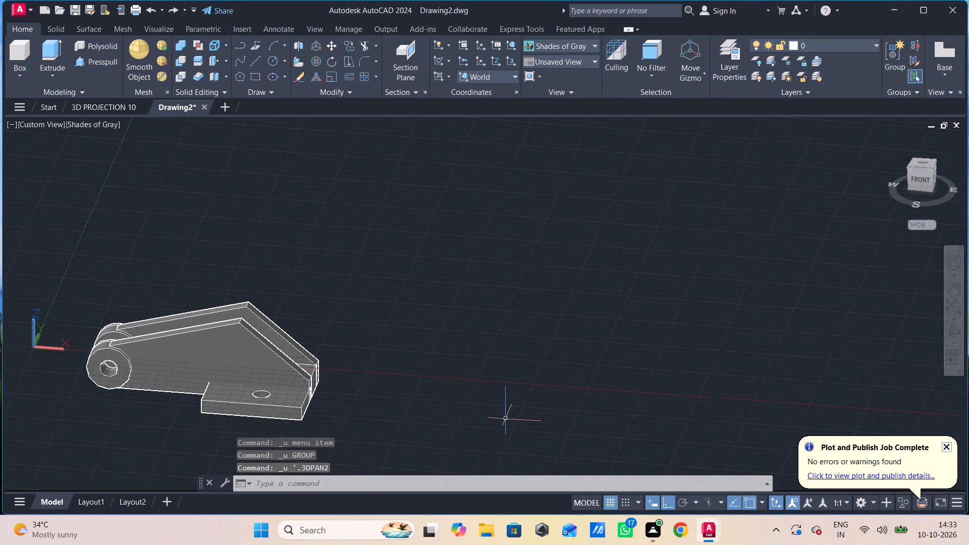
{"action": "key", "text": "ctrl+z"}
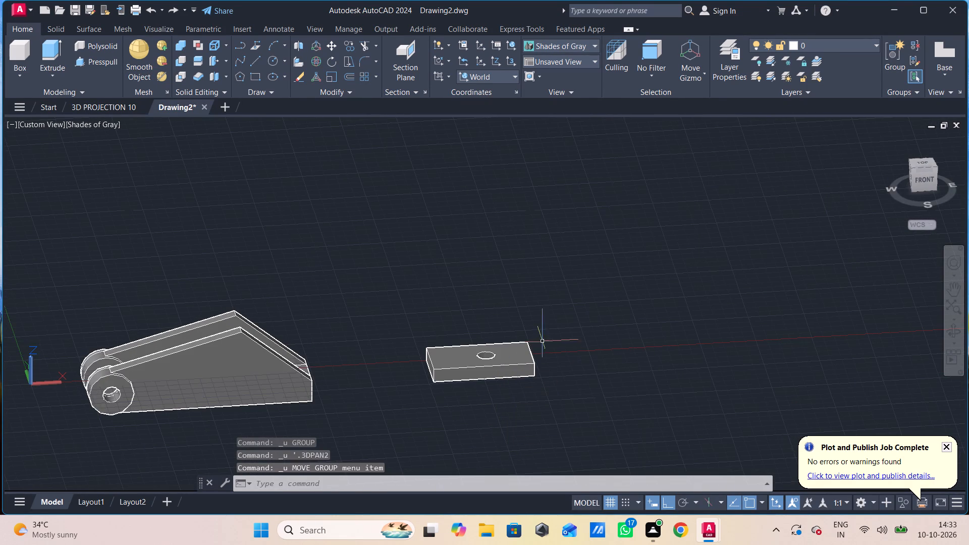
Move the holed block by its bottom back corner at the far end onto the front plate's bottom outer end corner.
{"action": "left_click", "coordinate": [545, 330]}
{"action": "left_click", "coordinate": [392, 420]}
{"action": "key", "text": "m"}
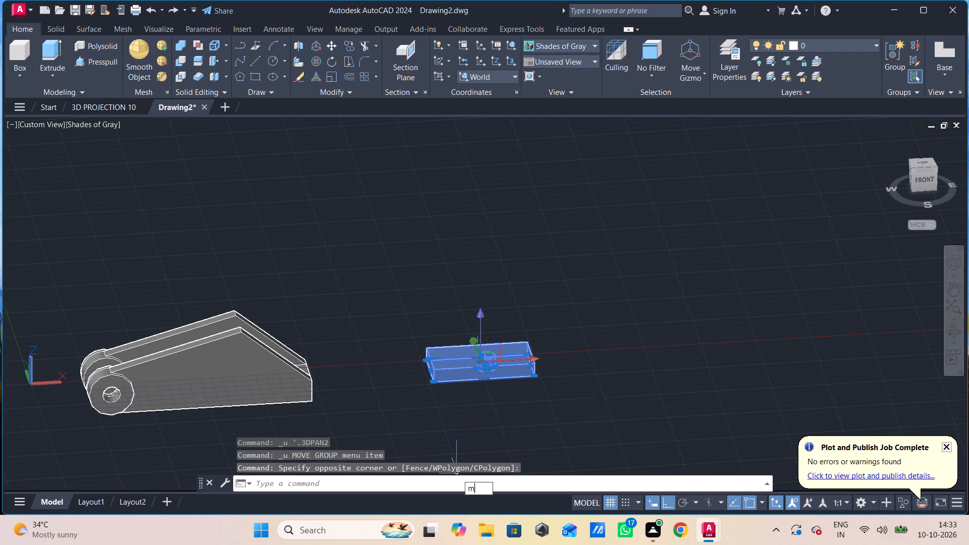
{"action": "key", "text": "Return"}
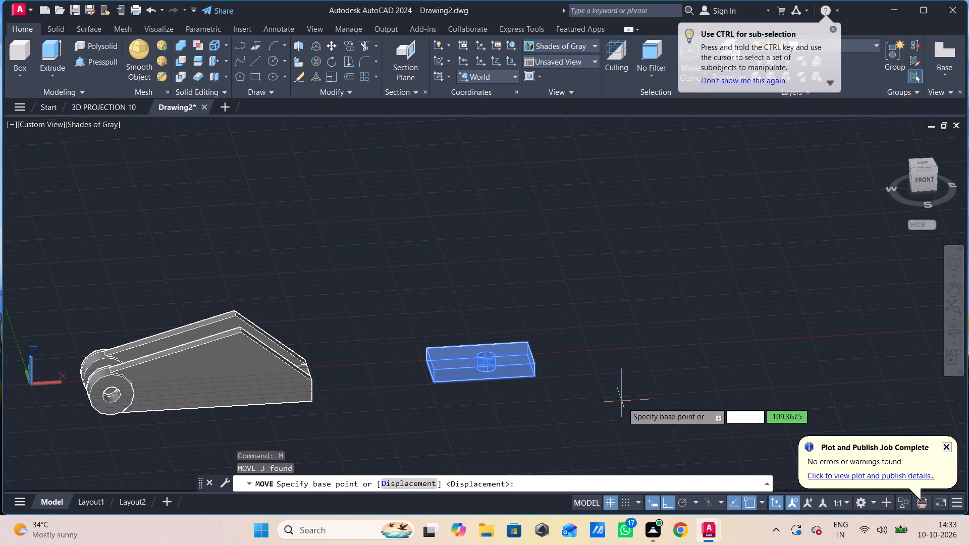
{"action": "middle_click_drag", "start_coordinate": [626, 388], "coordinate": [567, 388], "text": "shift"}
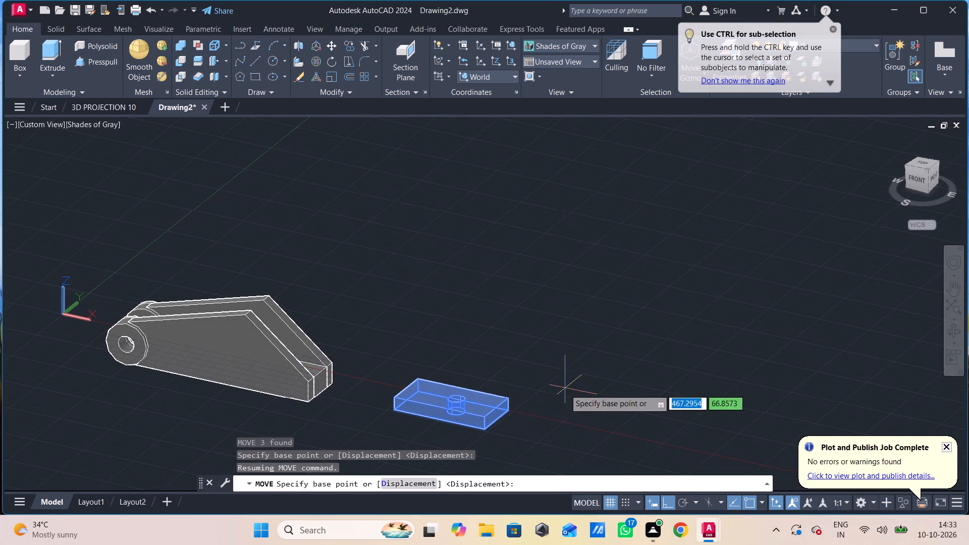
{"action": "scroll", "coordinate": [510, 430], "scroll_direction": "up", "scroll_amount": 6}
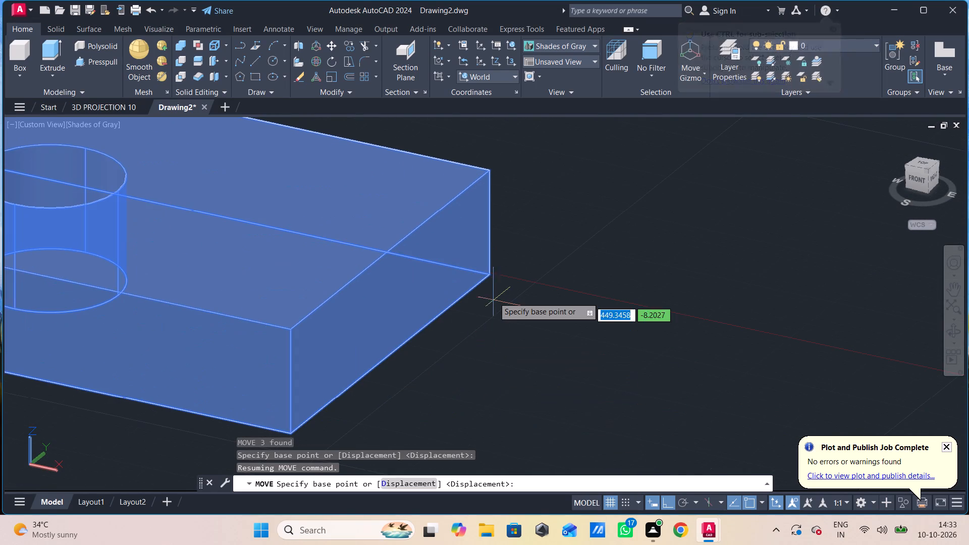
{"action": "left_click", "coordinate": [494, 274]}
{"action": "scroll", "coordinate": [459, 330], "scroll_direction": "down", "scroll_amount": 1}
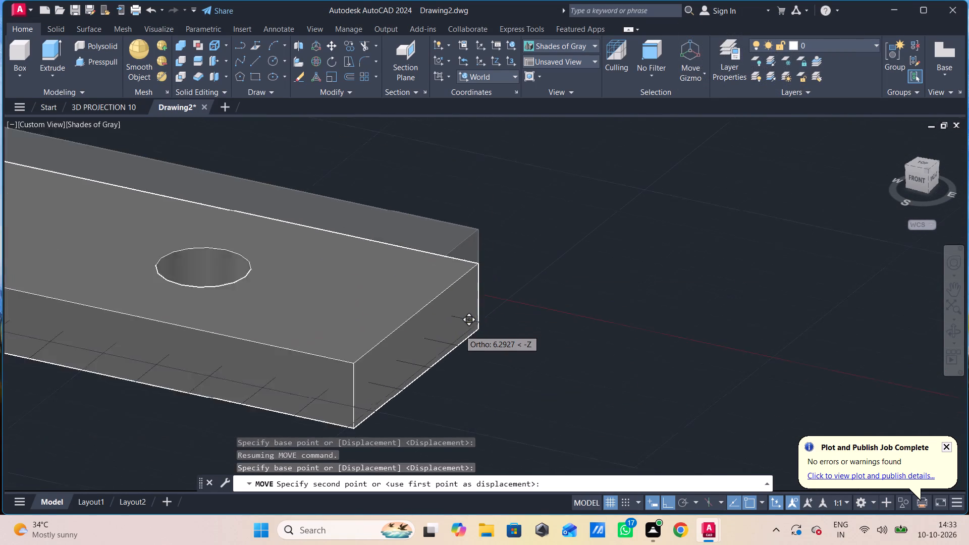
{"action": "scroll", "coordinate": [459, 330], "scroll_direction": "down", "scroll_amount": 2}
{"action": "middle_click_drag", "start_coordinate": [469, 345], "coordinate": [647, 357], "text": "shift"}
{"action": "middle_click_drag", "start_coordinate": [594, 350], "coordinate": [573, 355], "text": "shift"}
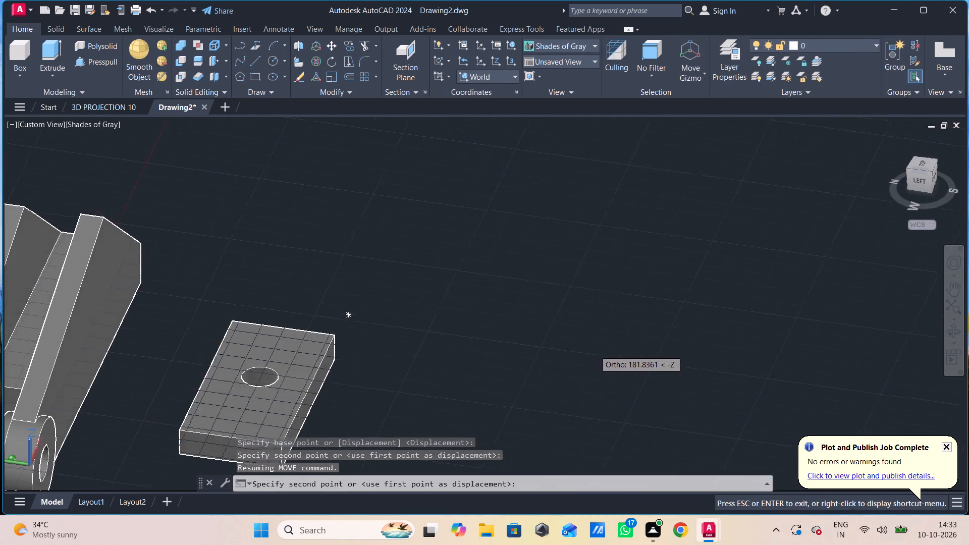
{"action": "middle_click_drag", "start_coordinate": [573, 355], "coordinate": [488, 373], "text": "shift"}
{"action": "middle_click_drag", "start_coordinate": [488, 373], "coordinate": [530, 280]}
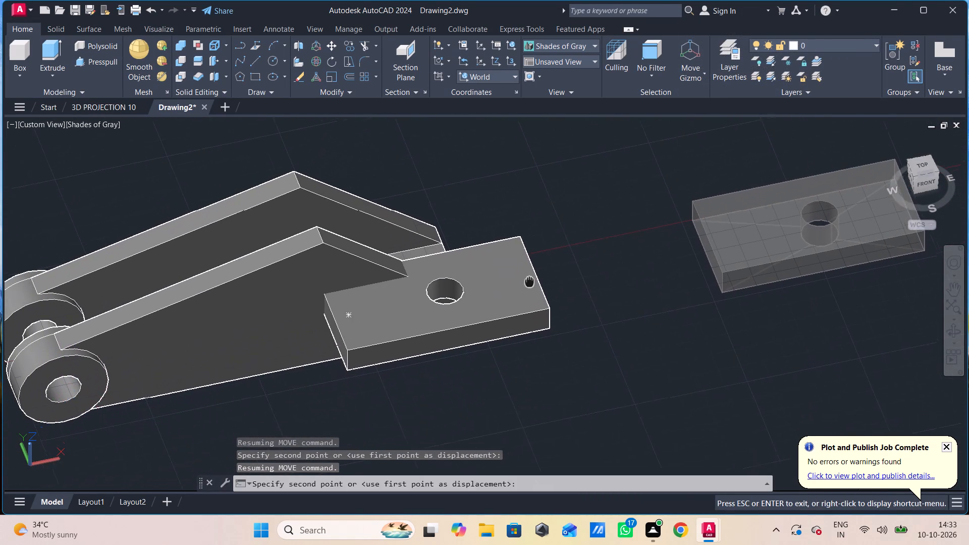
{"action": "middle_click_drag", "start_coordinate": [530, 280], "coordinate": [535, 275]}
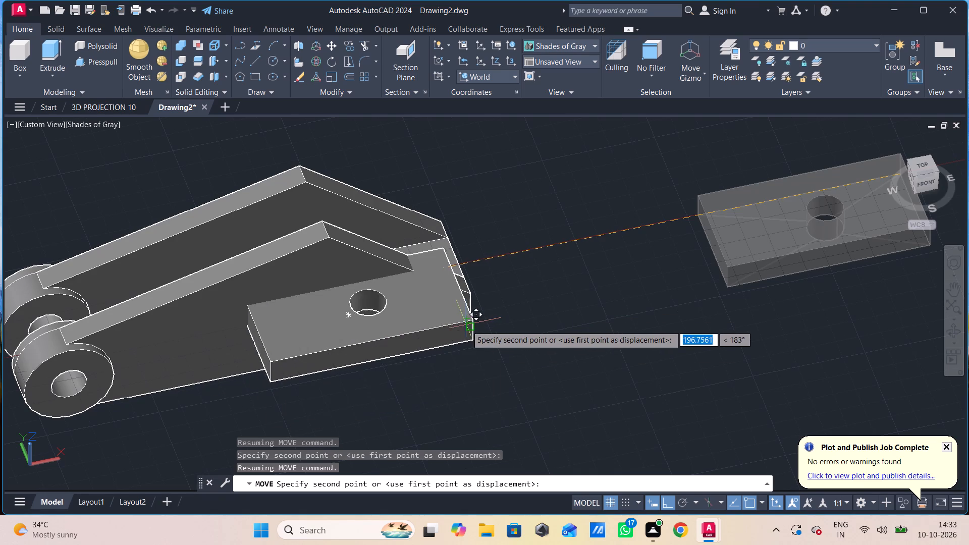
{"action": "middle_click_drag", "start_coordinate": [466, 325], "coordinate": [466, 288]}
{"action": "middle_click_drag", "start_coordinate": [473, 321], "coordinate": [396, 277], "text": "shift"}
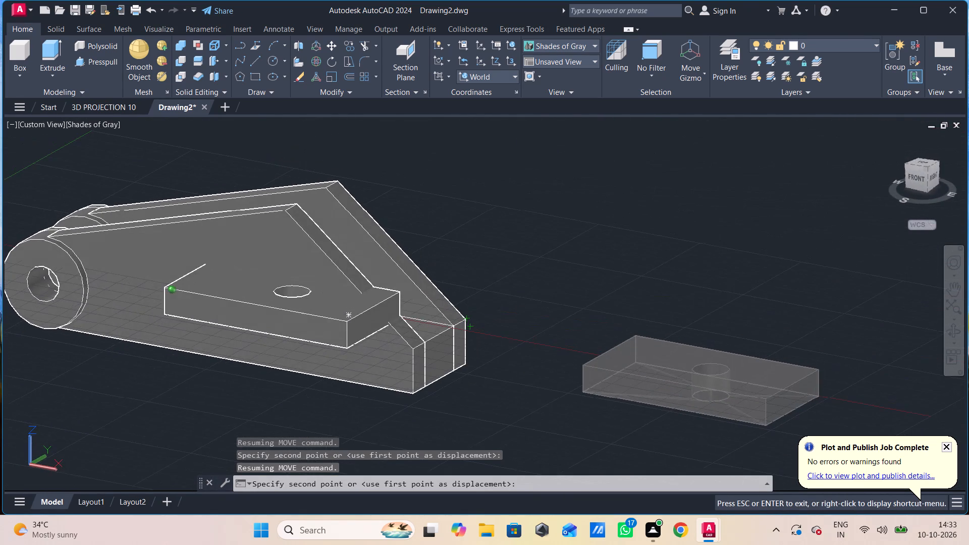
{"action": "middle_click_drag", "start_coordinate": [396, 277], "coordinate": [395, 277], "text": "shift"}
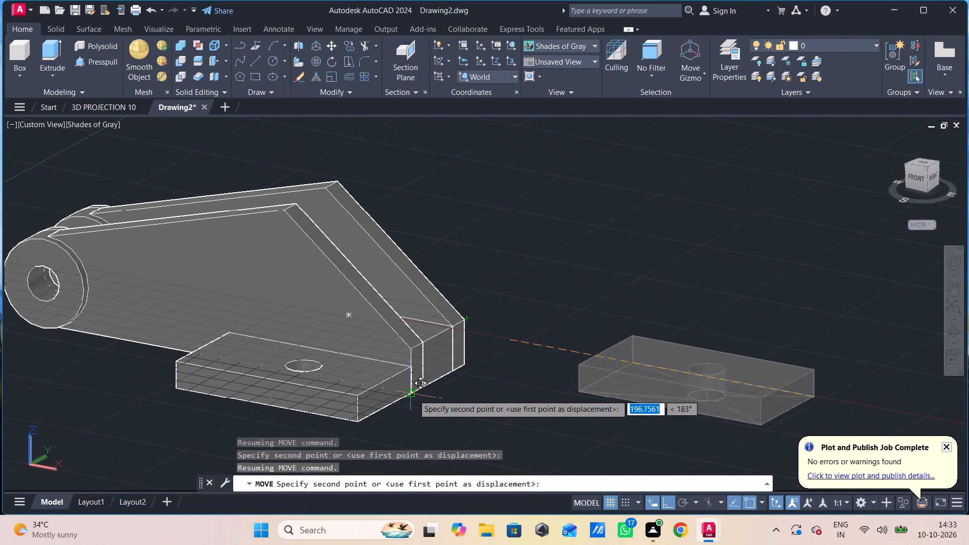
{"action": "left_click", "coordinate": [413, 395]}
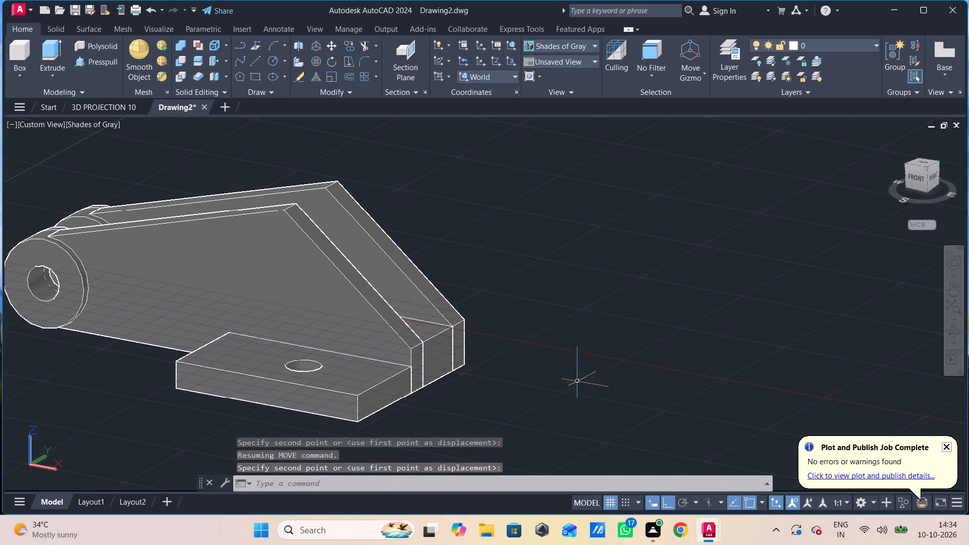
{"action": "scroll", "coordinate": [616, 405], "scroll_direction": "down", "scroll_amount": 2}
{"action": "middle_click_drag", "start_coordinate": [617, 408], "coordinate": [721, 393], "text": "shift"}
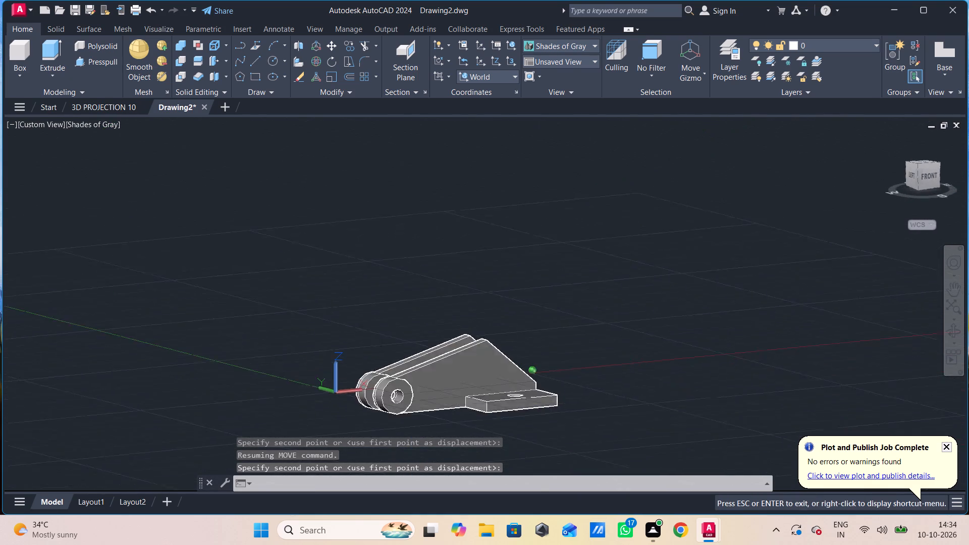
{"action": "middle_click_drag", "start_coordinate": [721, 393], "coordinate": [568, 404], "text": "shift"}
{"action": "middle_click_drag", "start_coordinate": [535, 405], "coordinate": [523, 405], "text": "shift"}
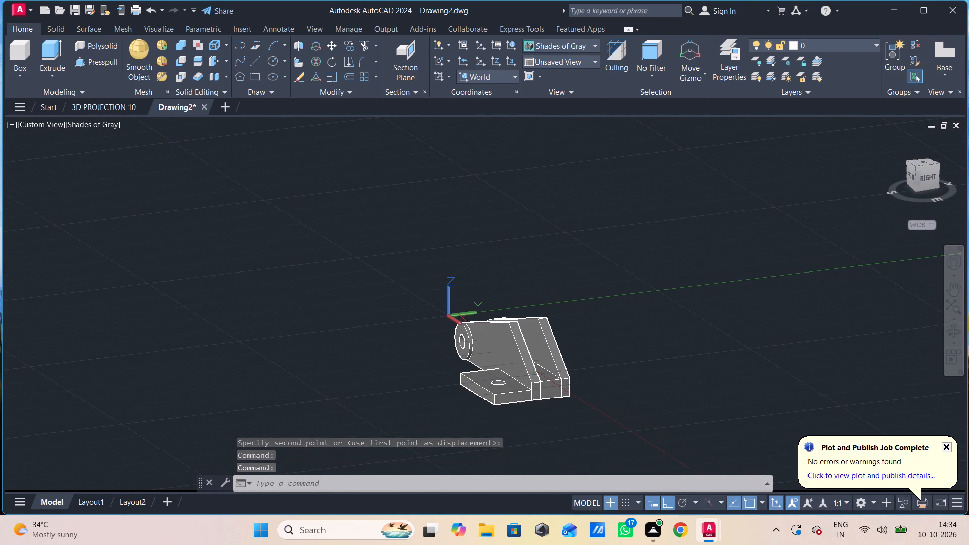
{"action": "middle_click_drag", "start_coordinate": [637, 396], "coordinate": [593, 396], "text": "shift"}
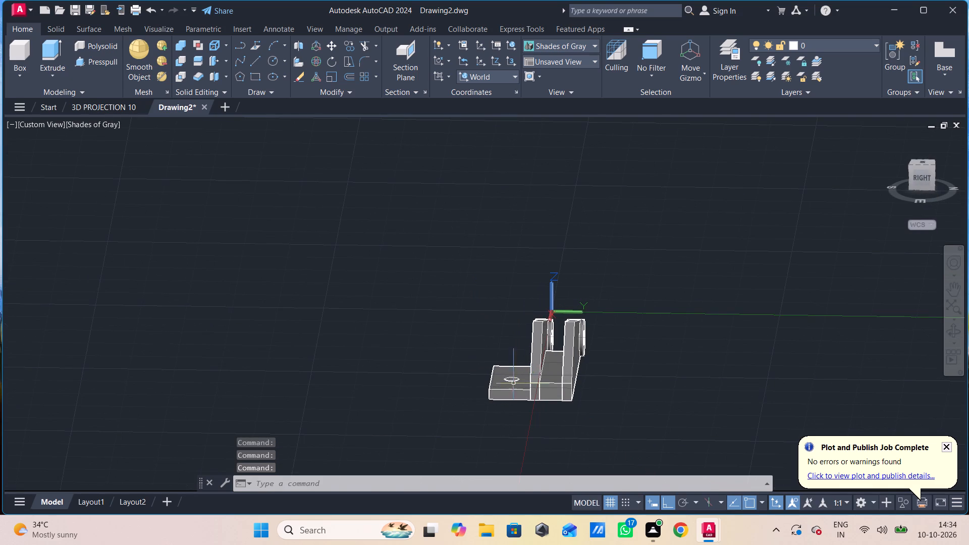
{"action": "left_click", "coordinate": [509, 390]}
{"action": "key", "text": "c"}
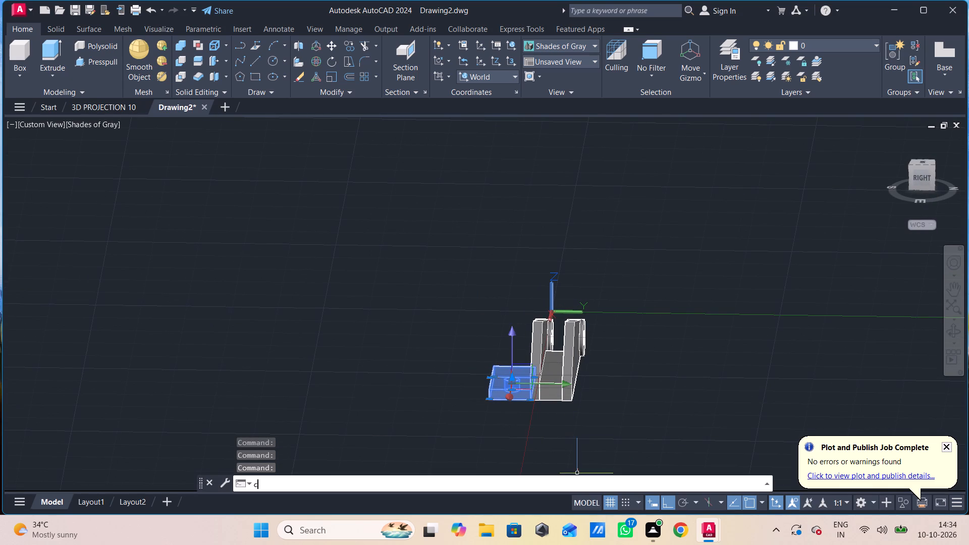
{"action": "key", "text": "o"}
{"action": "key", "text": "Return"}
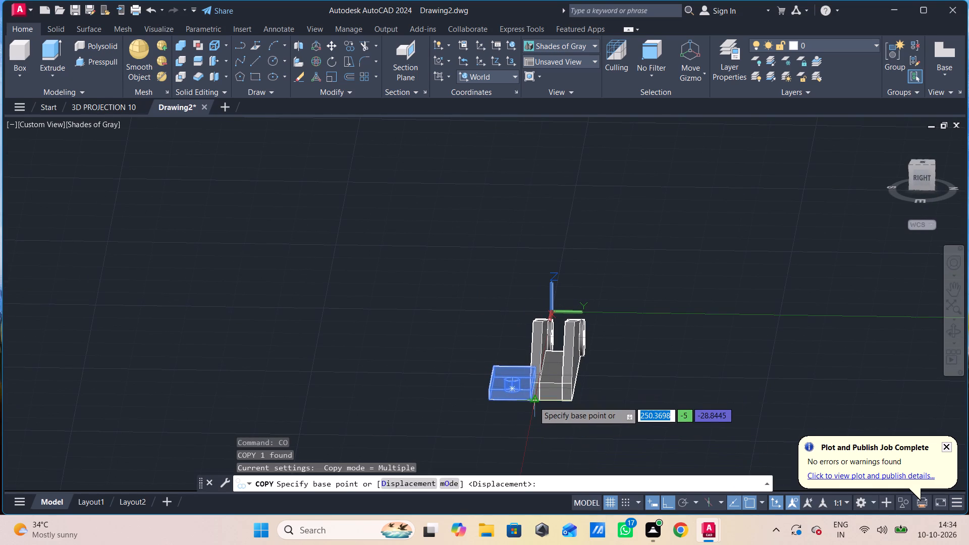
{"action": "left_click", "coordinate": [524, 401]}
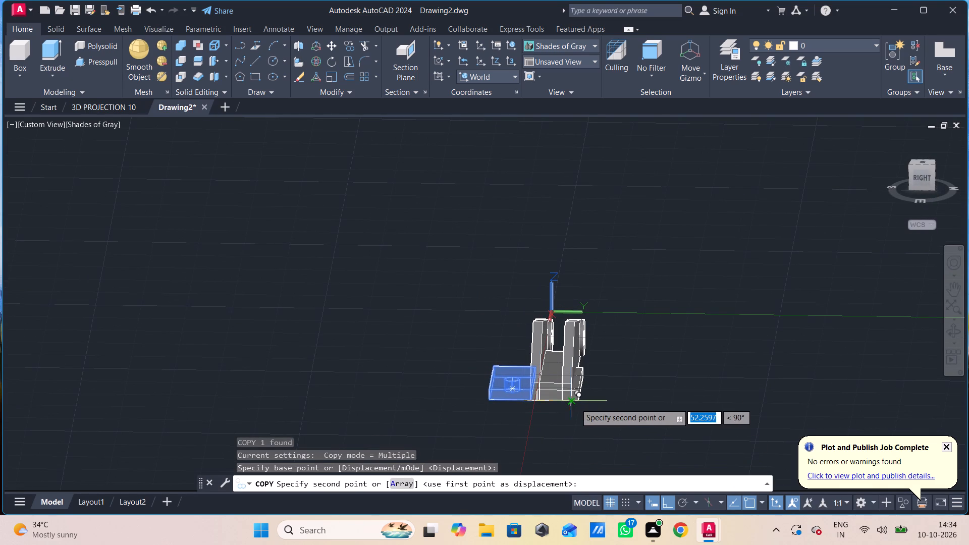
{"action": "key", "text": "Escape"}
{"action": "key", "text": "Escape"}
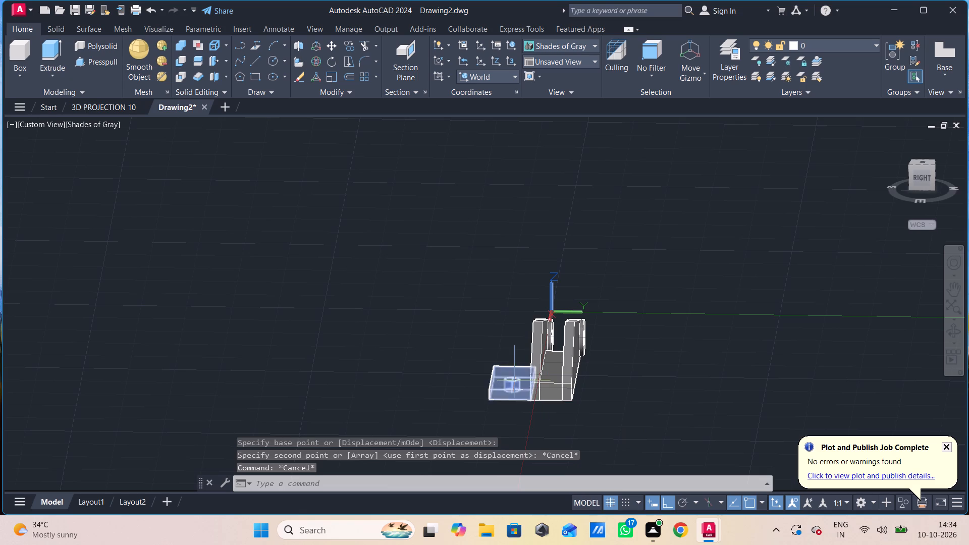
Copy the holed block by its bottom outer end corner onto the back plate's bottom outer end corner.
{"action": "left_click", "coordinate": [515, 381]}
{"action": "key", "text": "c"}
{"action": "key", "text": "o"}
{"action": "key", "text": "Return"}
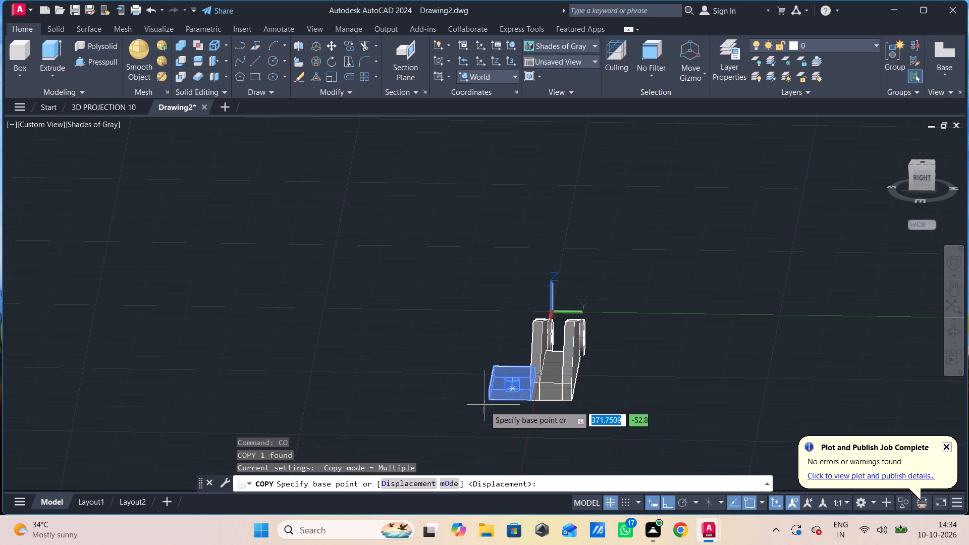
{"action": "left_click", "coordinate": [495, 399]}
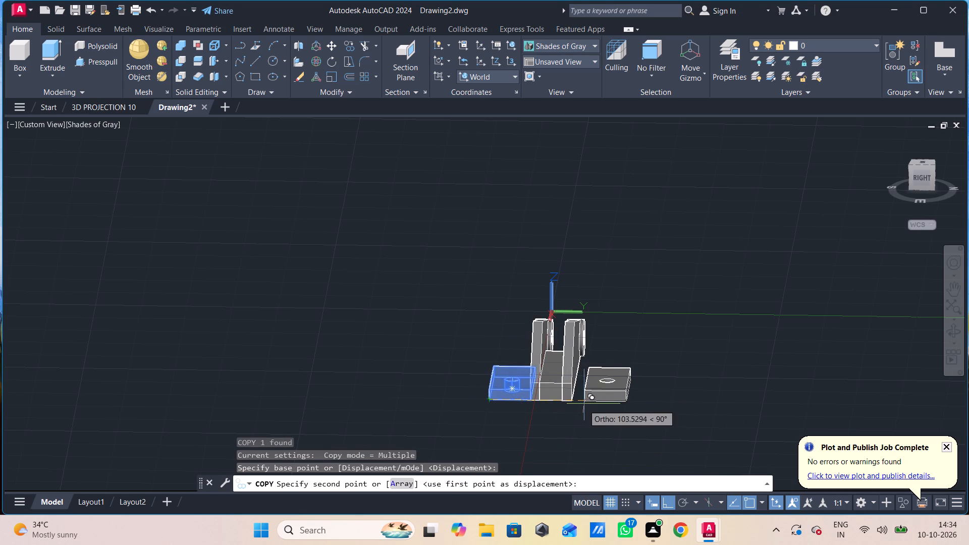
{"action": "left_click", "coordinate": [573, 405]}
{"action": "key", "text": "Escape"}
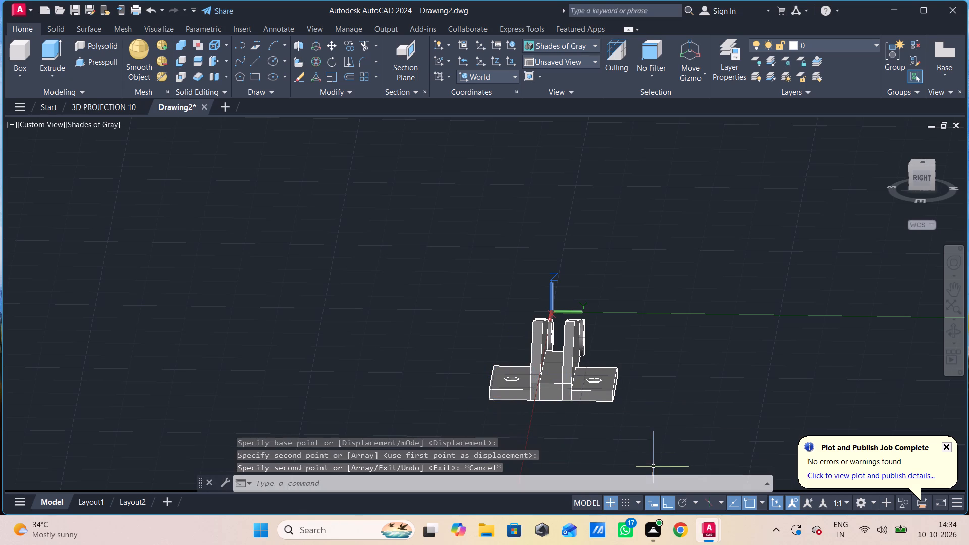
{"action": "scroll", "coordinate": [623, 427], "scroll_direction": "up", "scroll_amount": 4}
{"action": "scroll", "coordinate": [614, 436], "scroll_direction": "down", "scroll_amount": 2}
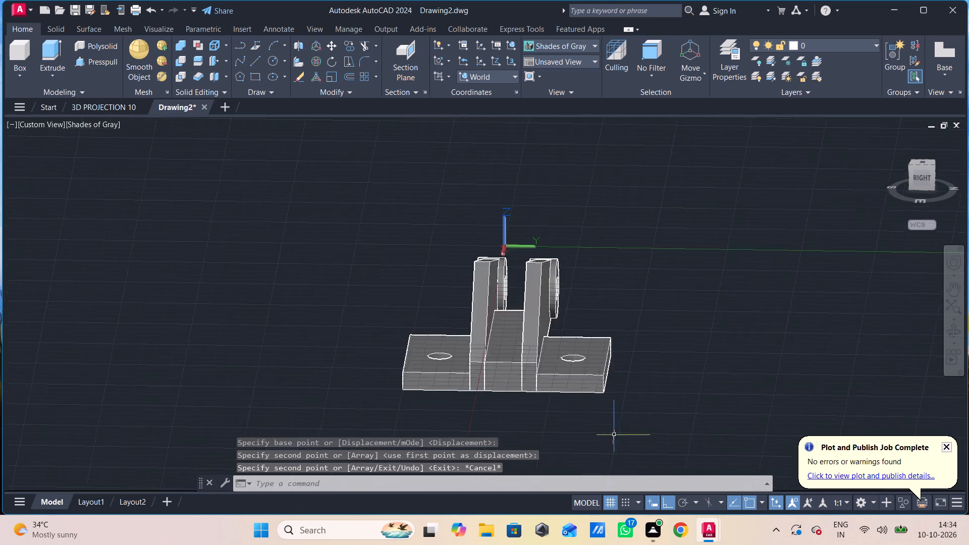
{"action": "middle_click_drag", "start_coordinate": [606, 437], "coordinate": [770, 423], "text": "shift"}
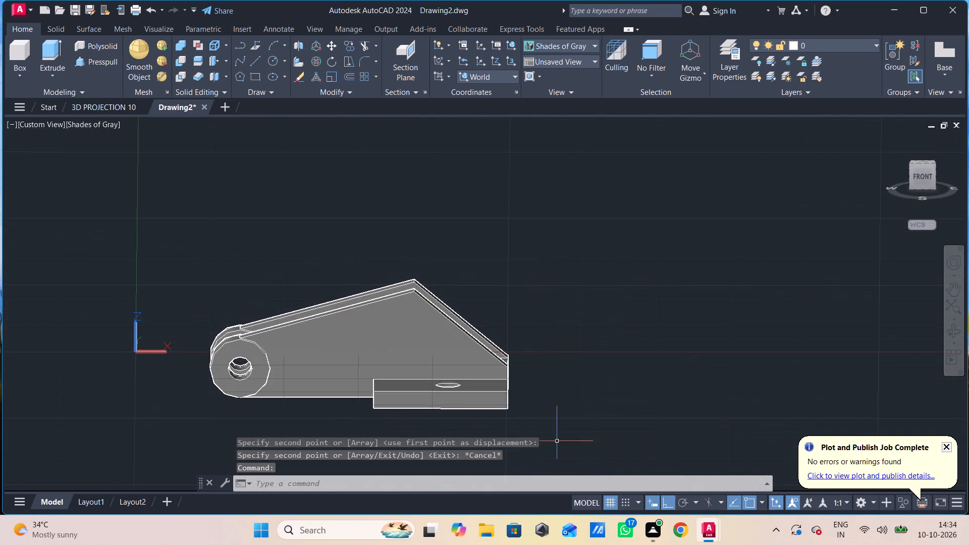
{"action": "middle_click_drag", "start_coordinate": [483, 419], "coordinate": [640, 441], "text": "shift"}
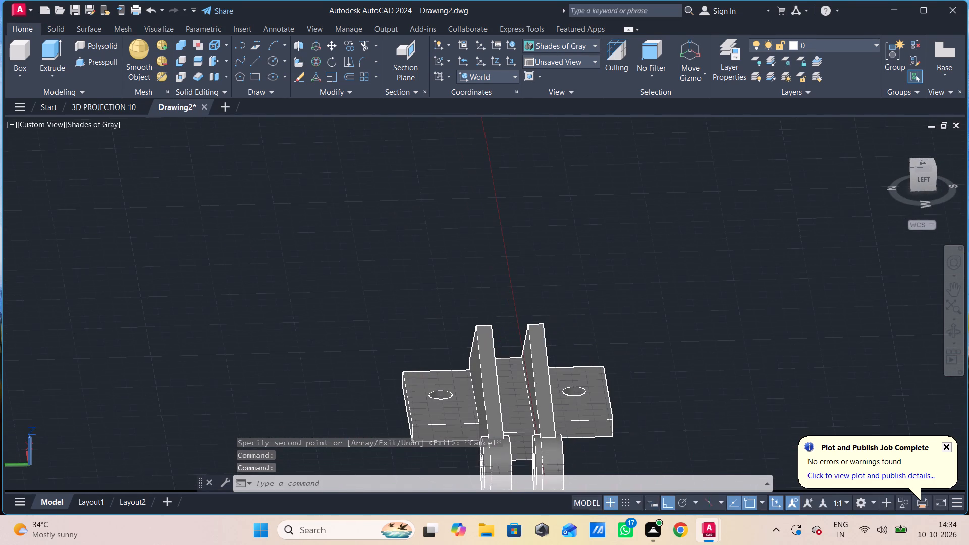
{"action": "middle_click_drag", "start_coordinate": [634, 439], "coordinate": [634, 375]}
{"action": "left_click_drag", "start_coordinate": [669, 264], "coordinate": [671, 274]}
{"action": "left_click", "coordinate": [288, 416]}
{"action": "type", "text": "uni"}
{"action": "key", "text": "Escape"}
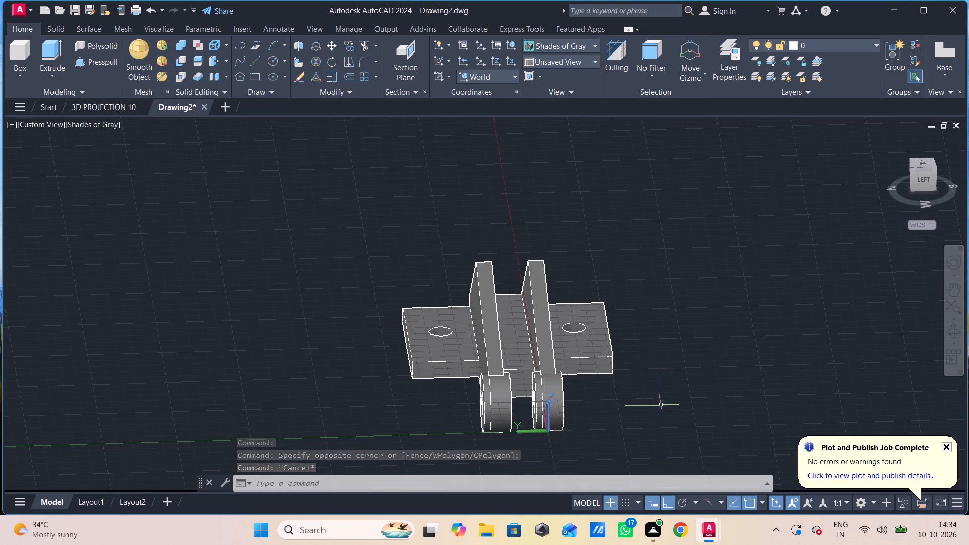
Union the plates, ring bosses, base and both holed blocks into one solid.
{"action": "middle_click_drag", "start_coordinate": [686, 422], "coordinate": [637, 410], "text": "shift"}
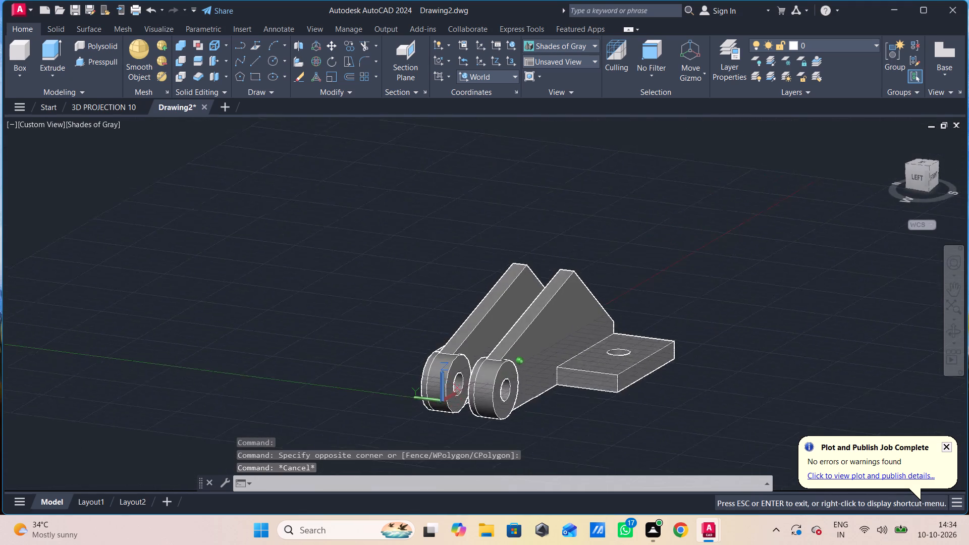
{"action": "middle_click_drag", "start_coordinate": [637, 410], "coordinate": [637, 396], "text": "shift"}
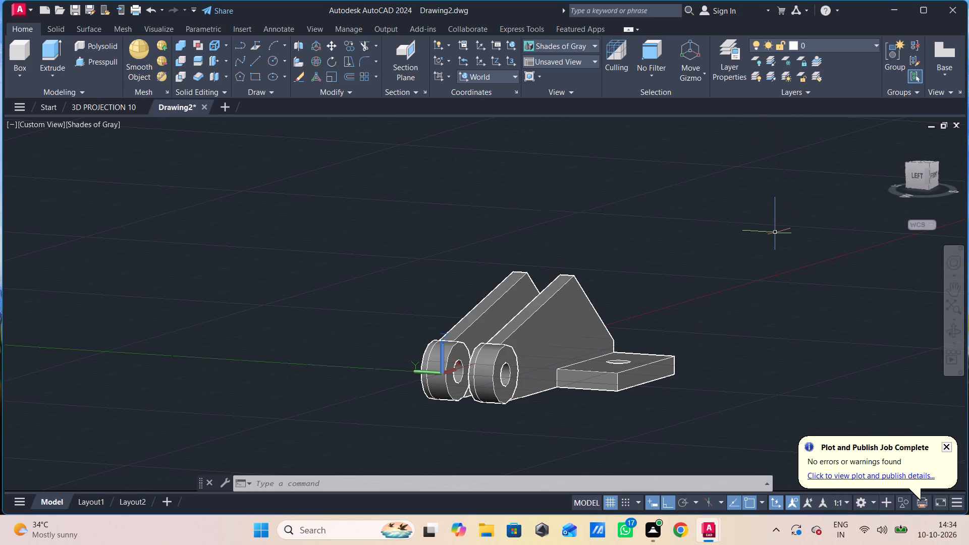
{"action": "left_click_drag", "start_coordinate": [775, 233], "coordinate": [780, 234]}
{"action": "left_click", "coordinate": [298, 421]}
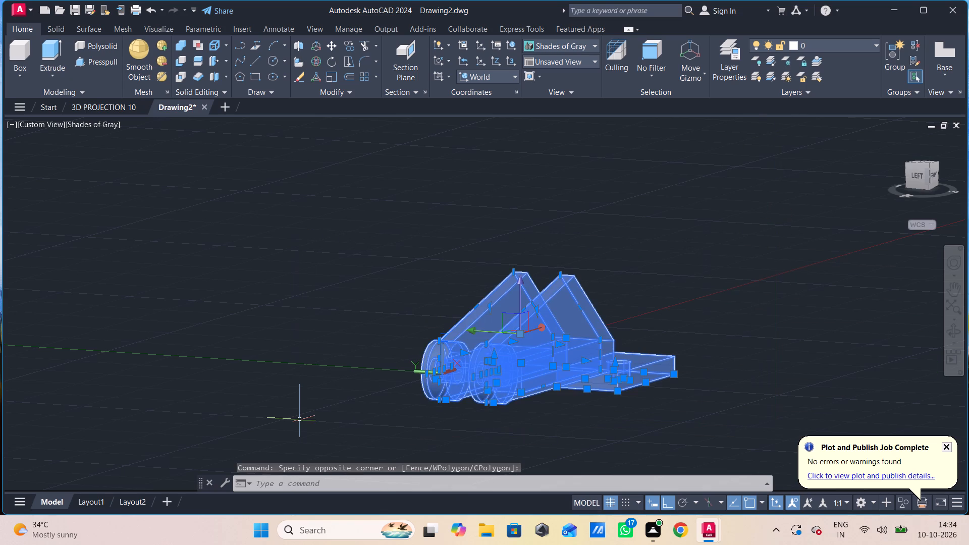
{"action": "type", "text": "uni"}
{"action": "key", "text": "Return"}
{"action": "left_click_drag", "start_coordinate": [604, 189], "coordinate": [604, 183]}
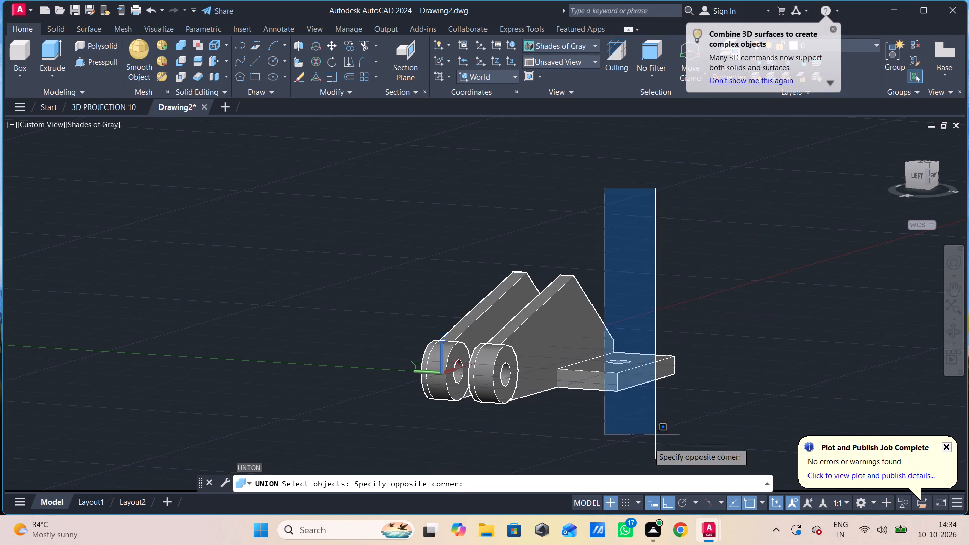
{"action": "left_click", "coordinate": [380, 374]}
{"action": "key", "text": "Return"}
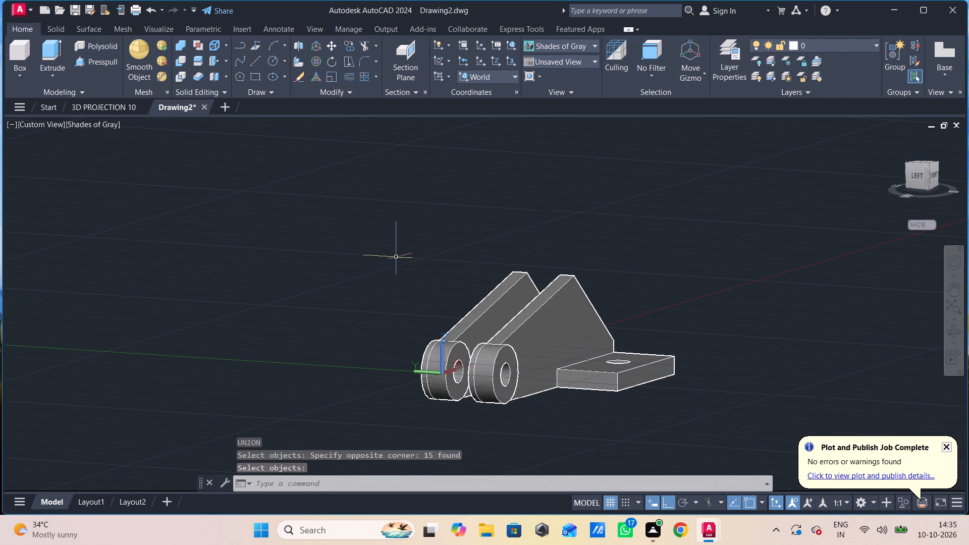
Save the drawing in the CAD folder under the file name 3D PROJECTION 11.
{"action": "key", "text": "ctrl+s"}
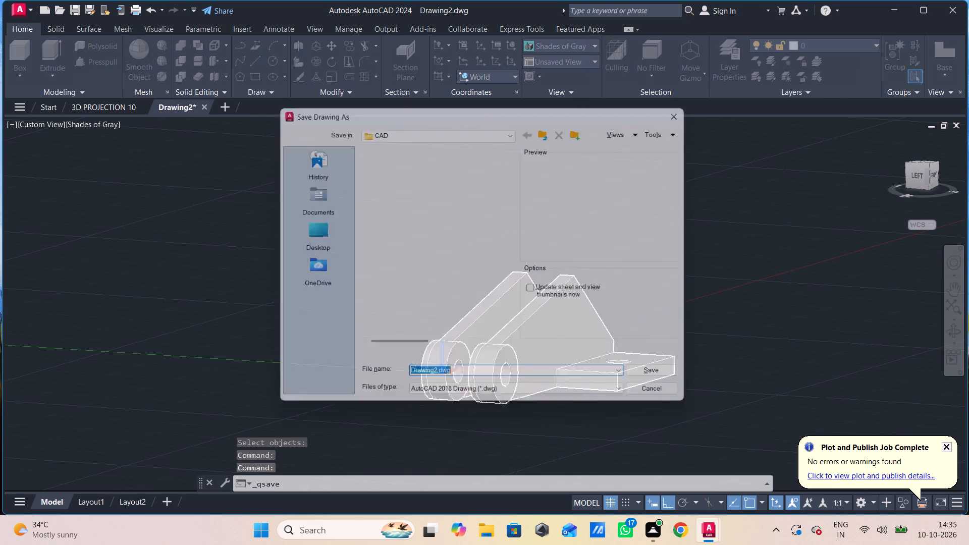
{"action": "key", "text": "BackSpace"}
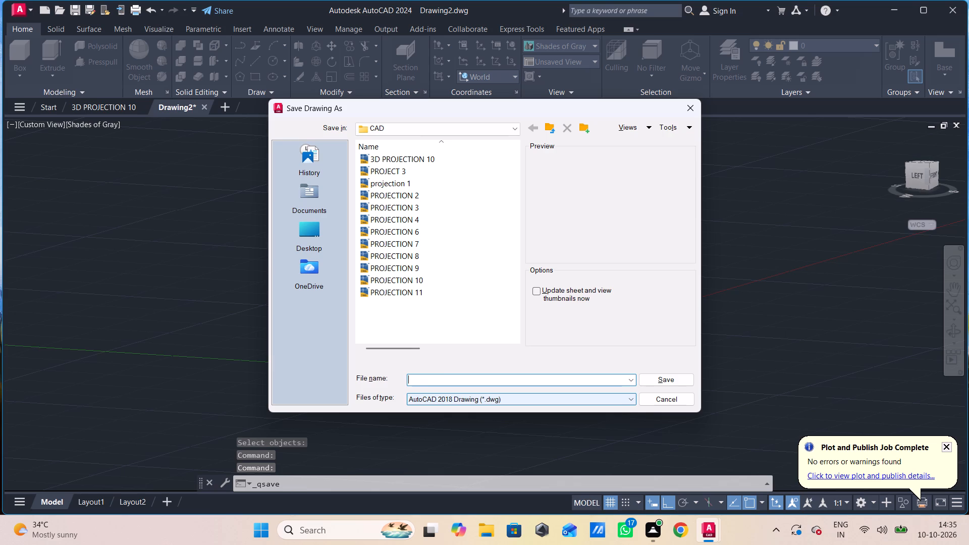
{"action": "key", "text": "3"}
{"action": "key", "text": "d"}
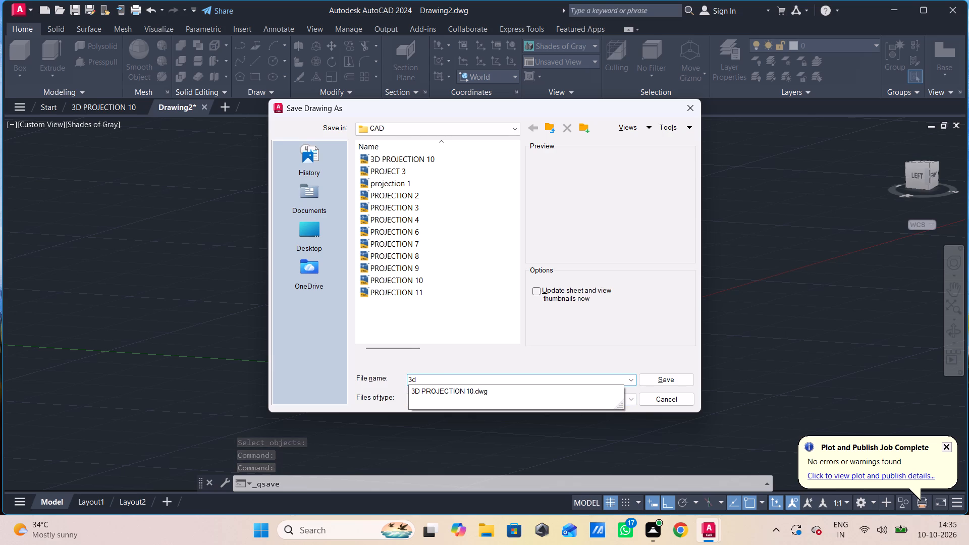
{"action": "key", "text": "BackSpace"}
{"action": "key", "text": "BackSpace"}
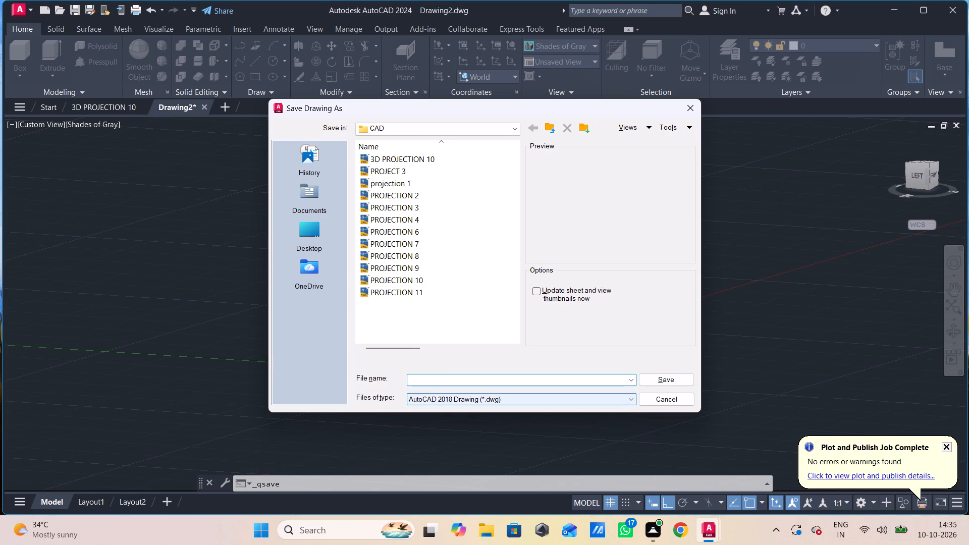
{"action": "type", "text": "3D"}
{"action": "key", "text": "space"}
{"action": "type", "text": "PR"}
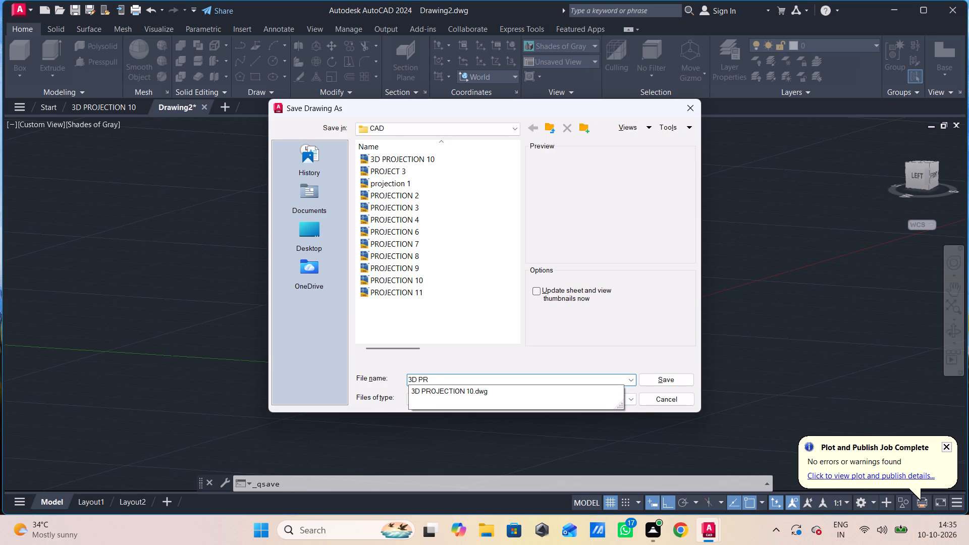
{"action": "type", "text": "OJECTIOM"}
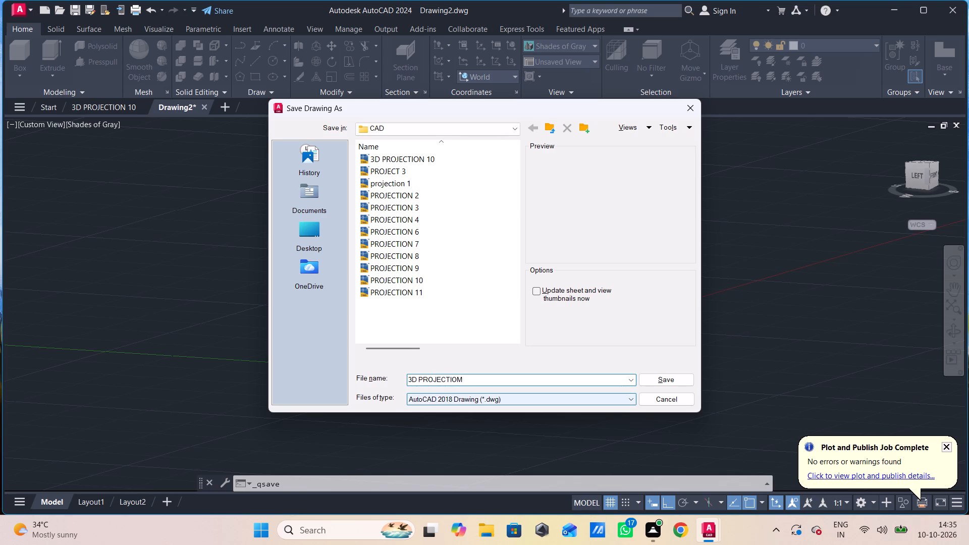
{"action": "key", "text": "BackSpace"}
{"action": "type", "text": "N"}
{"action": "key", "text": "space"}
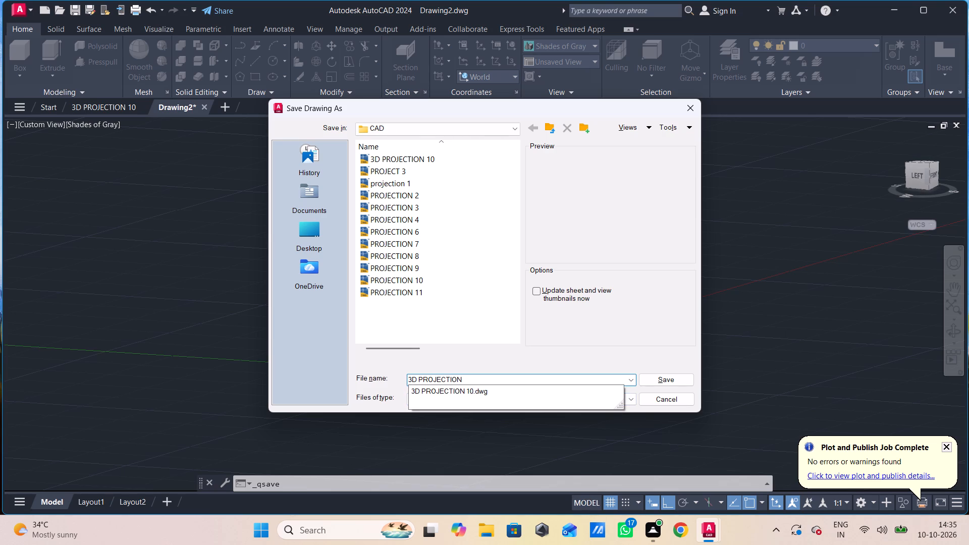
{"action": "type", "text": "11"}
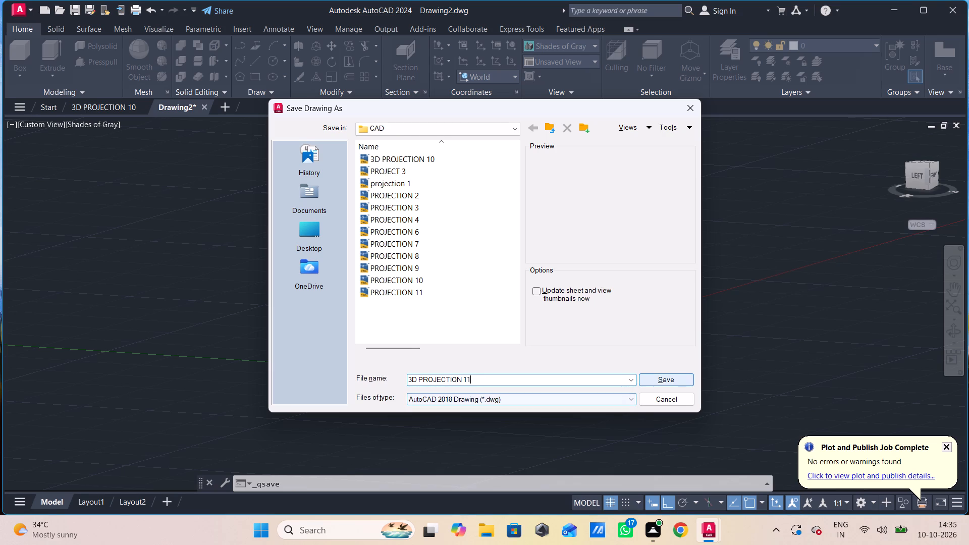
{"action": "left_click", "coordinate": [655, 379]}
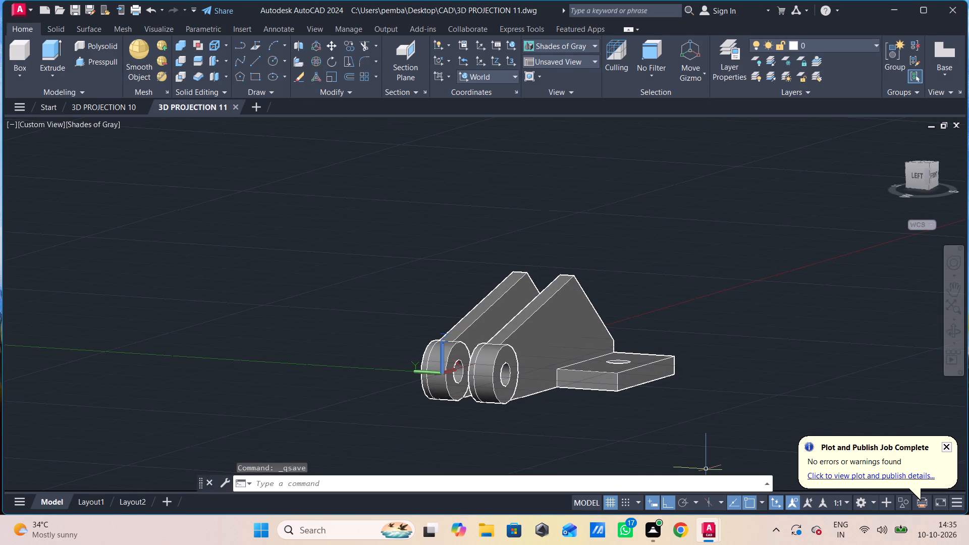
Query the LOGFILENAME system variable for the path of the drawing's log file.
{"action": "type", "text": "LOG"}
{"action": "type", "text": "FILE"}
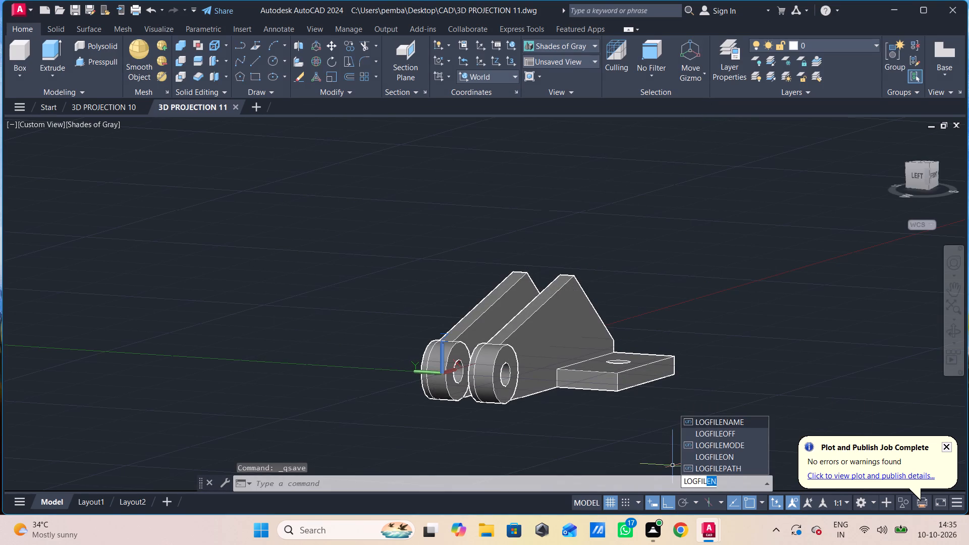
{"action": "left_click", "coordinate": [709, 425]}
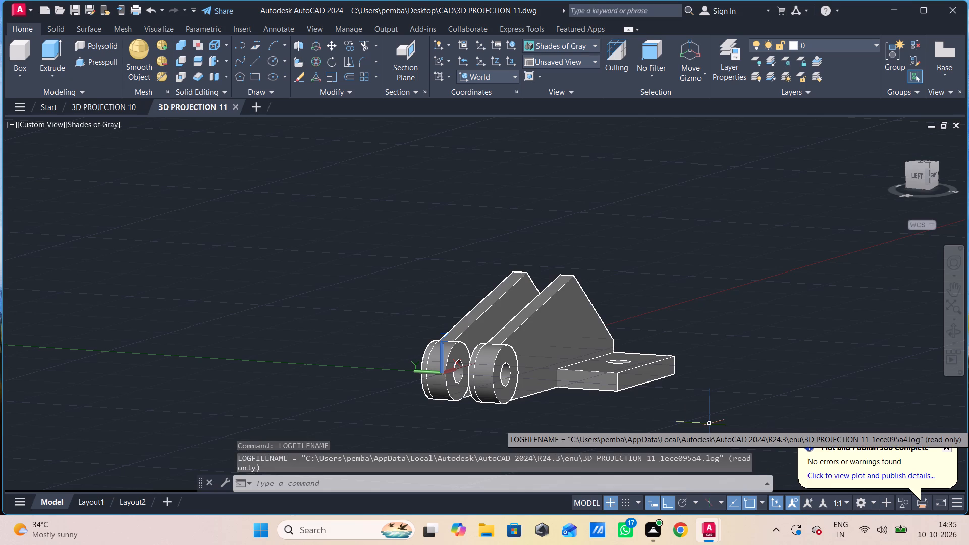